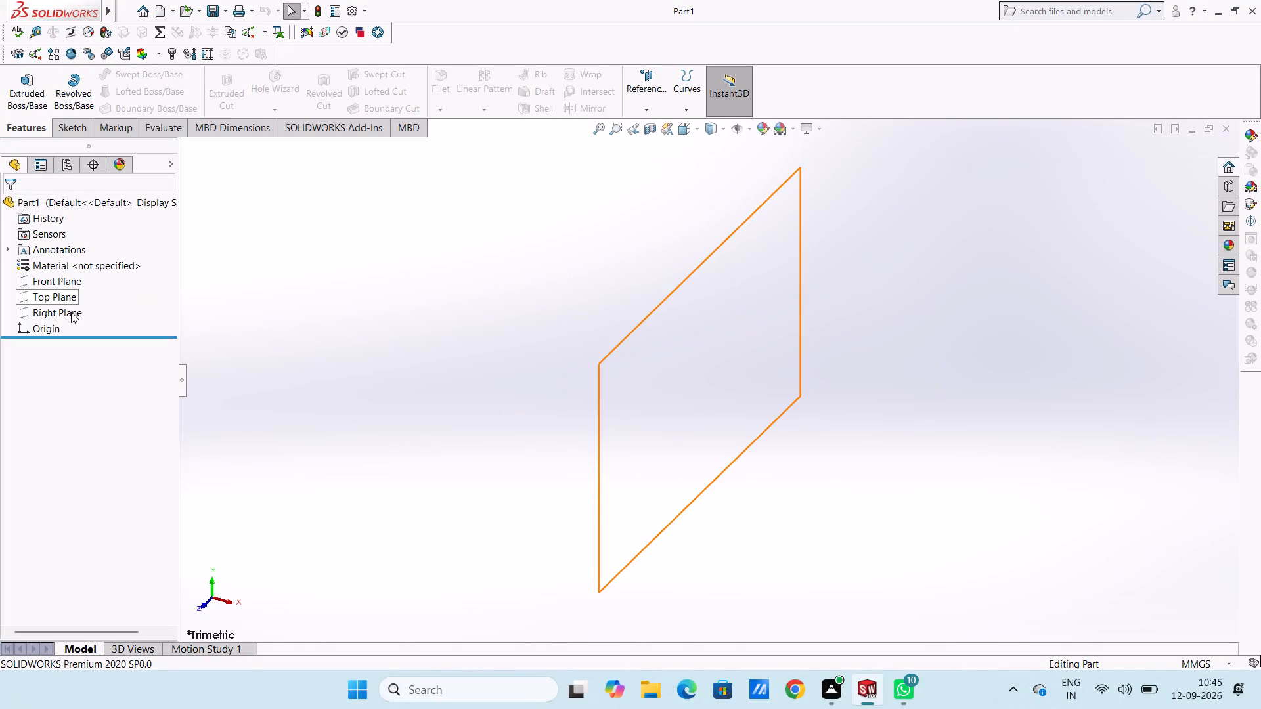
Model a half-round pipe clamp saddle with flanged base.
Start a new sketch on the Front Plane.
{"action": "left_click", "coordinate": [61, 284]}
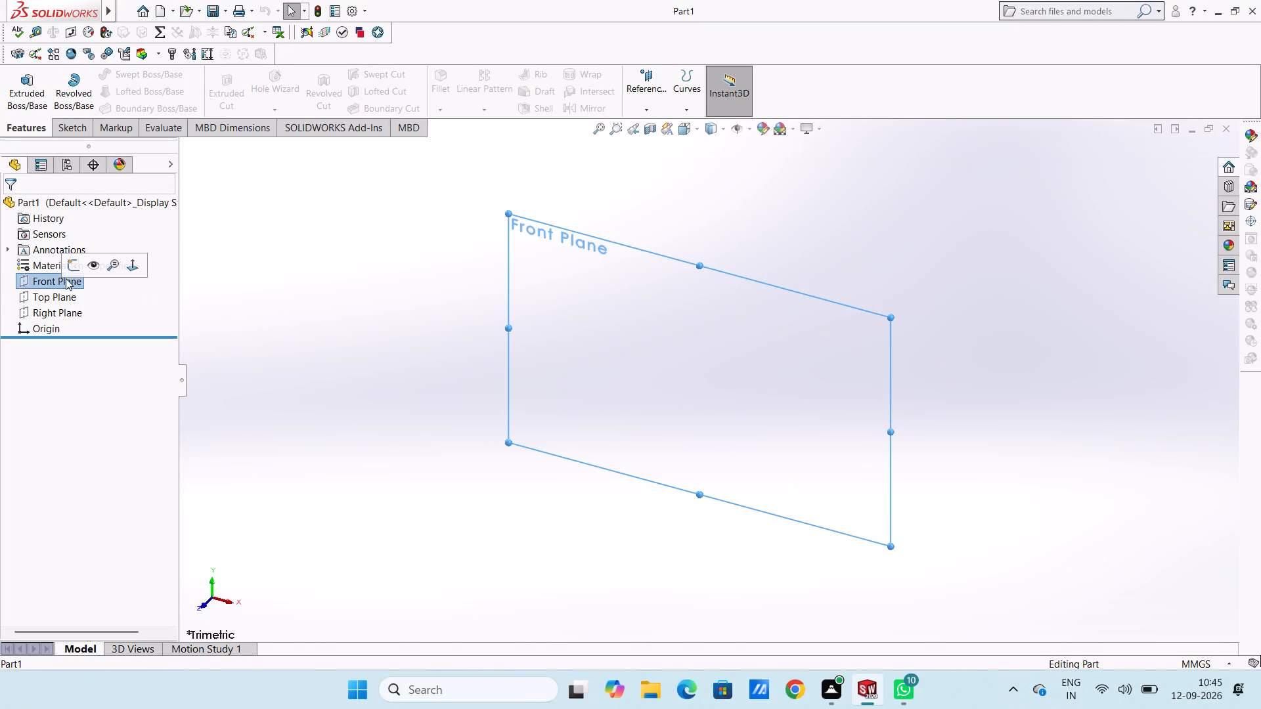
{"action": "left_click", "coordinate": [75, 268]}
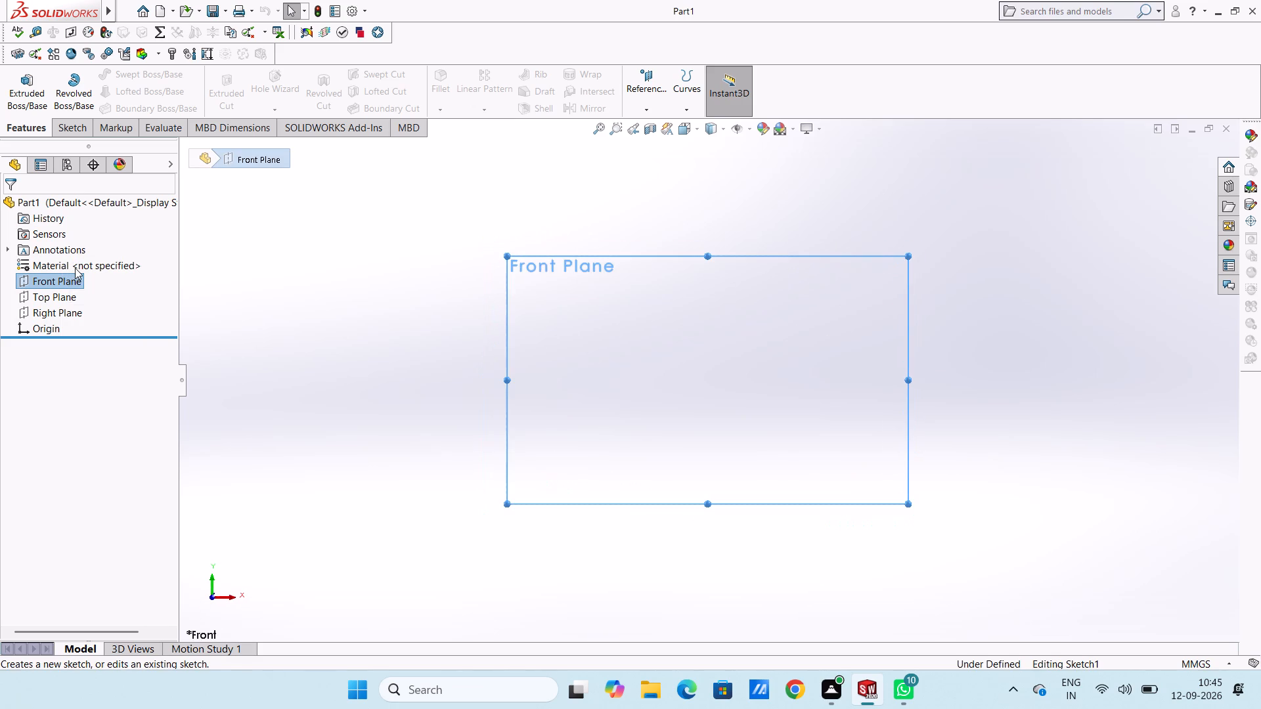
{"action": "left_click", "coordinate": [438, 294]}
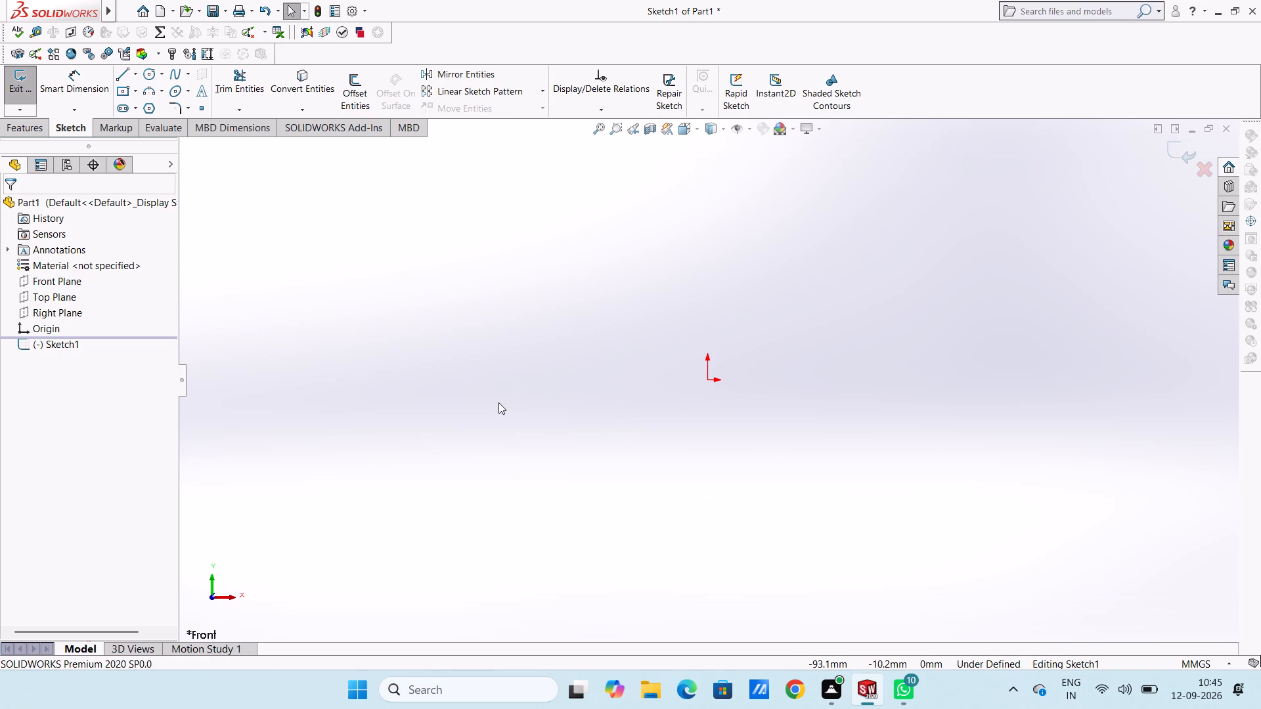
Sketch two concentric circles centred on the origin with radii of 30 mm and 40 mm.
{"action": "left_click", "coordinate": [147, 75]}
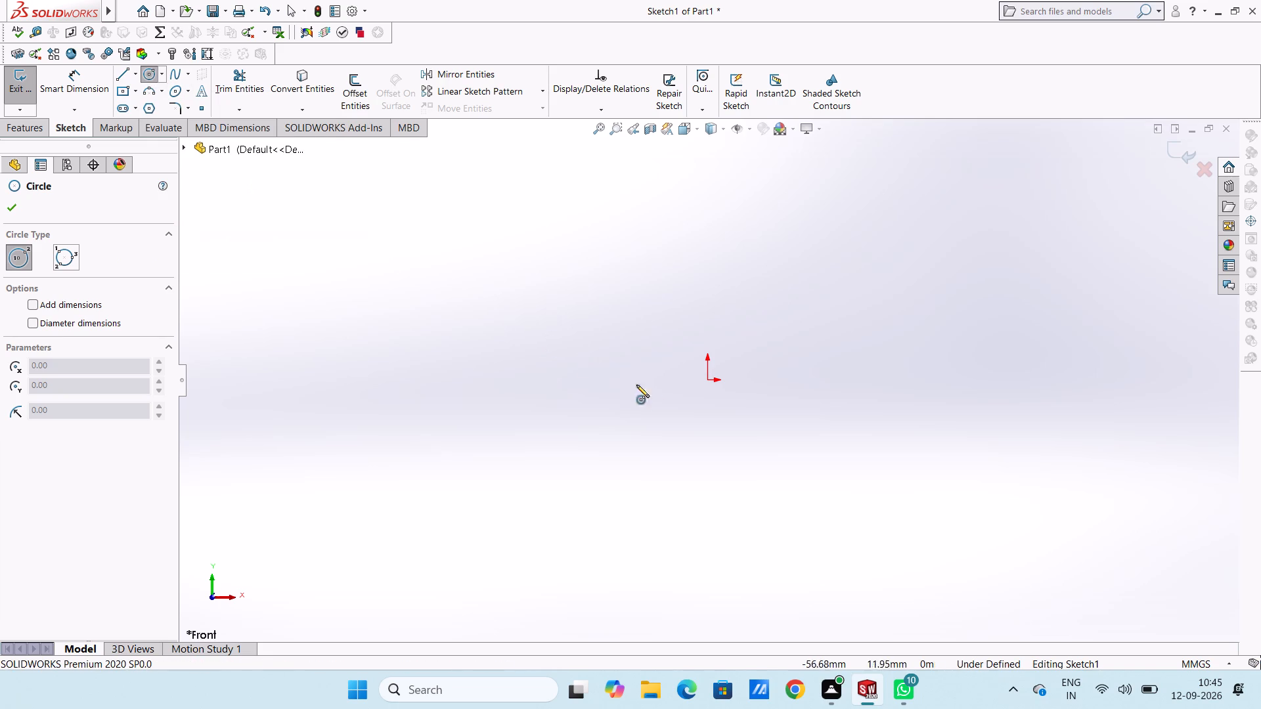
{"action": "left_click", "coordinate": [704, 379]}
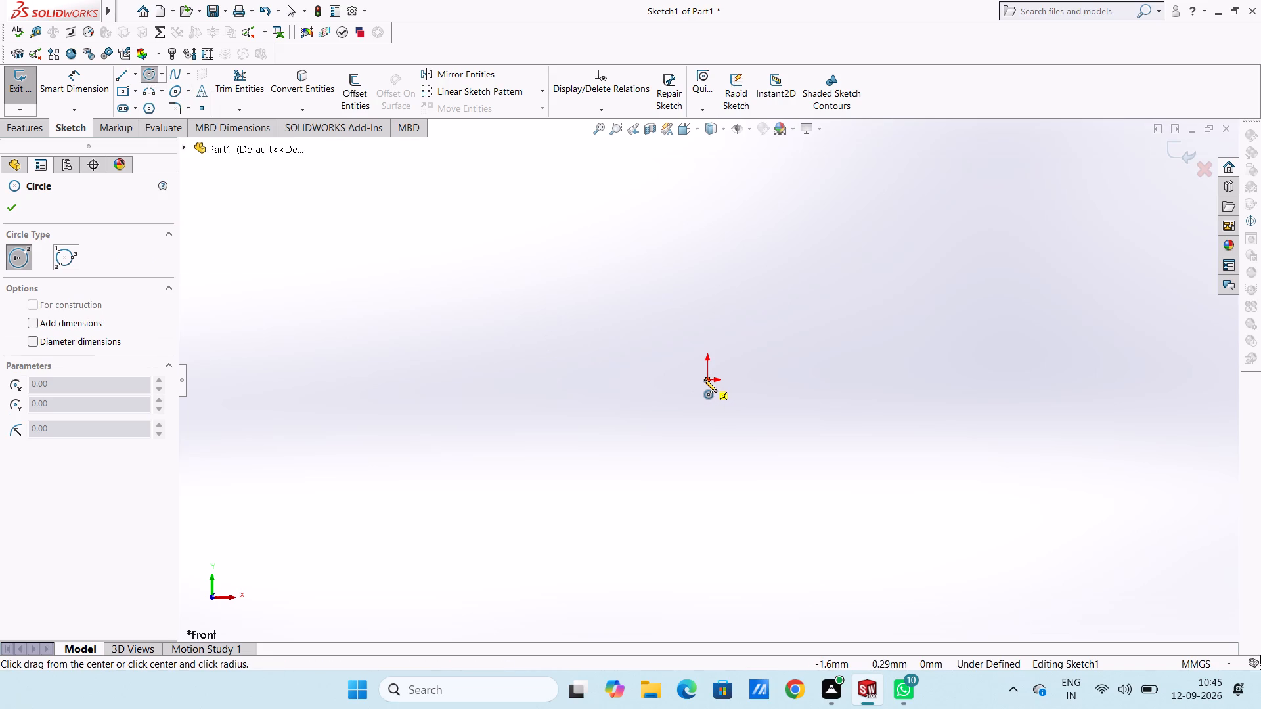
{"action": "type", "text": "30"}
{"action": "key", "text": "Return"}
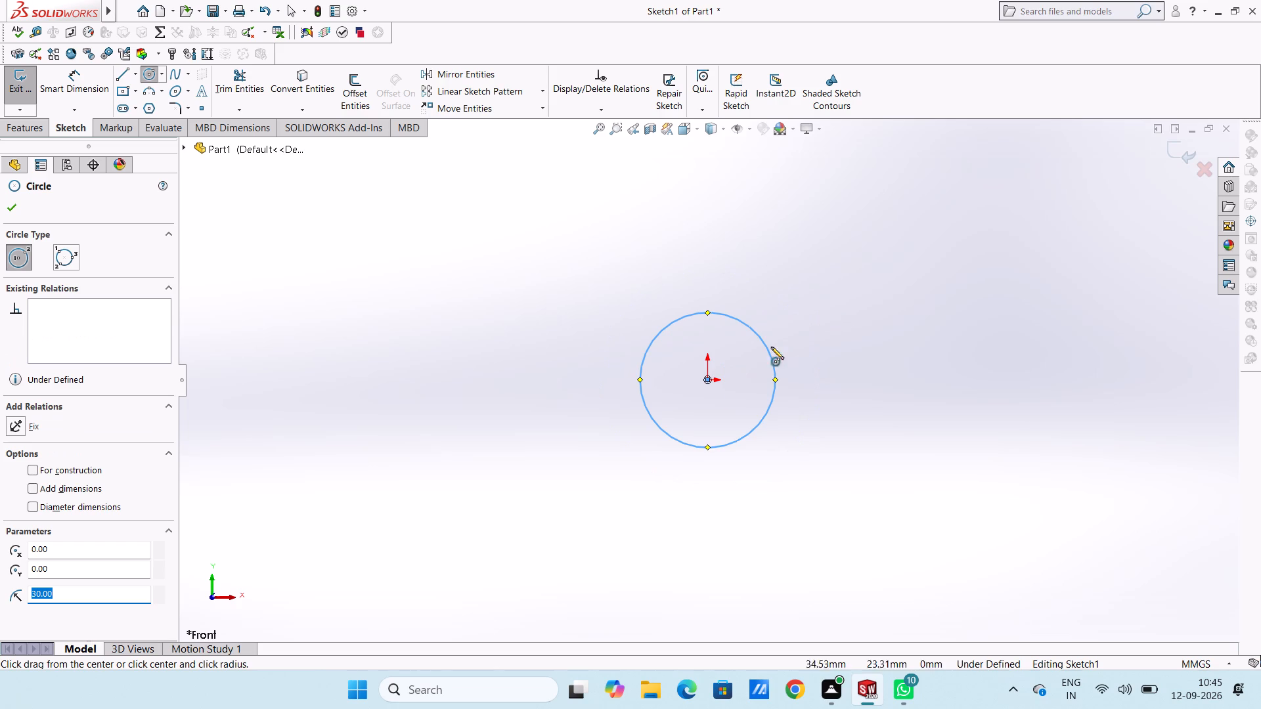
{"action": "left_click", "coordinate": [706, 378]}
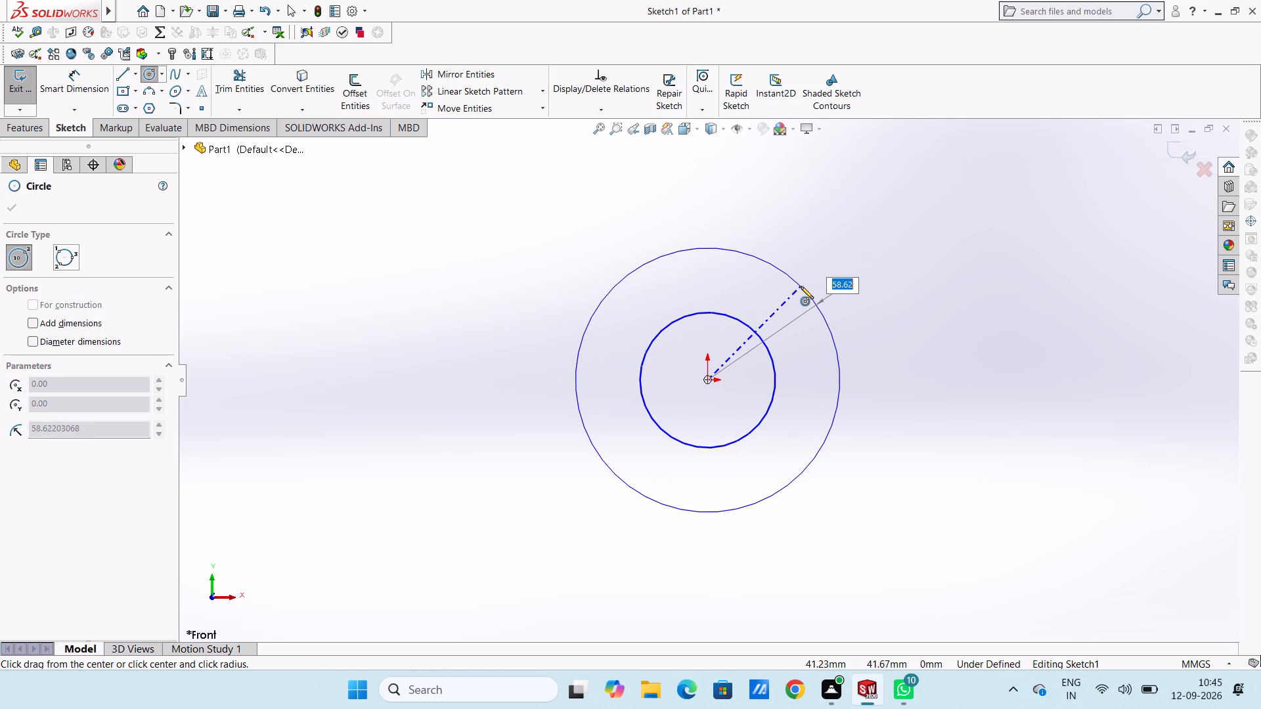
{"action": "type", "text": "40"}
{"action": "key", "text": "Return"}
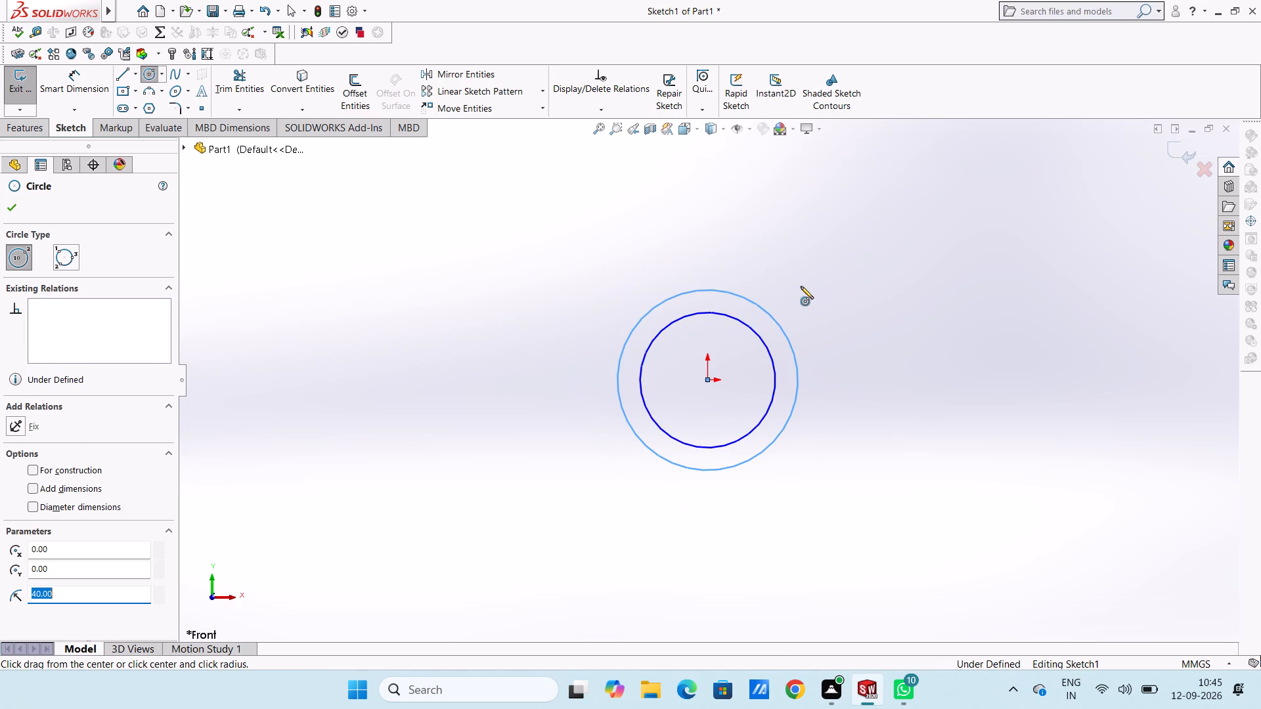
{"action": "key", "text": "Escape"}
{"action": "key", "text": "Escape"}
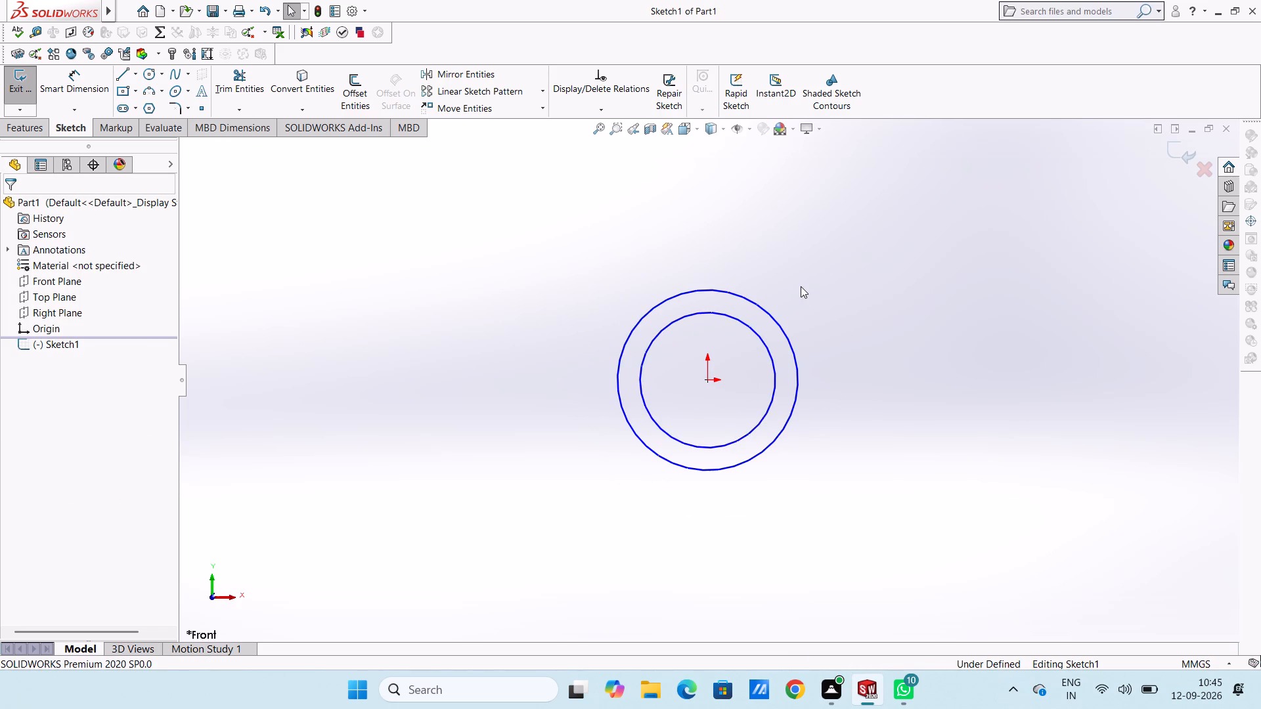
Add diameter dimensions of 80 mm to the outer circle and 60 mm to the inner circle.
{"action": "scroll", "coordinate": [801, 286], "scroll_direction": "down", "scroll_amount": 3, "text": "ctrl"}
{"action": "scroll", "coordinate": [801, 286], "scroll_direction": "up", "scroll_amount": 1, "text": "ctrl"}
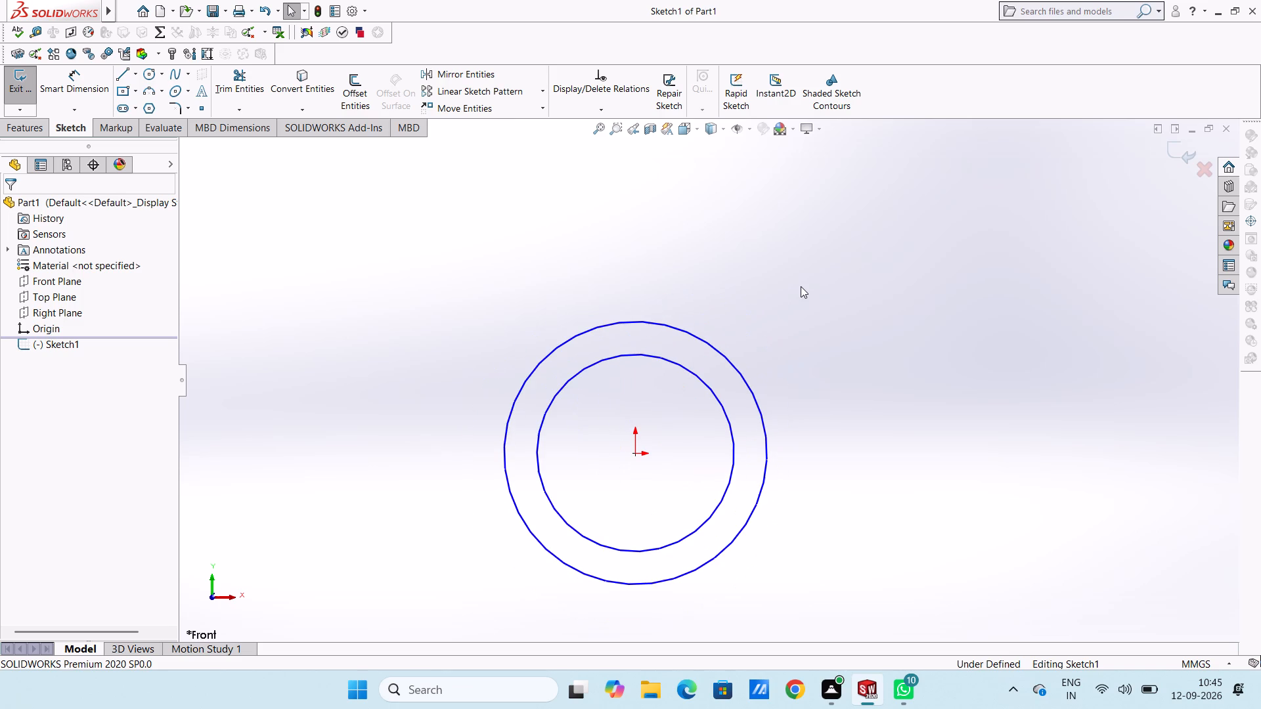
{"action": "scroll", "coordinate": [668, 608], "scroll_direction": "down", "scroll_amount": 3, "text": "ctrl"}
{"action": "scroll", "coordinate": [668, 608], "scroll_direction": "up", "scroll_amount": 5, "text": "ctrl"}
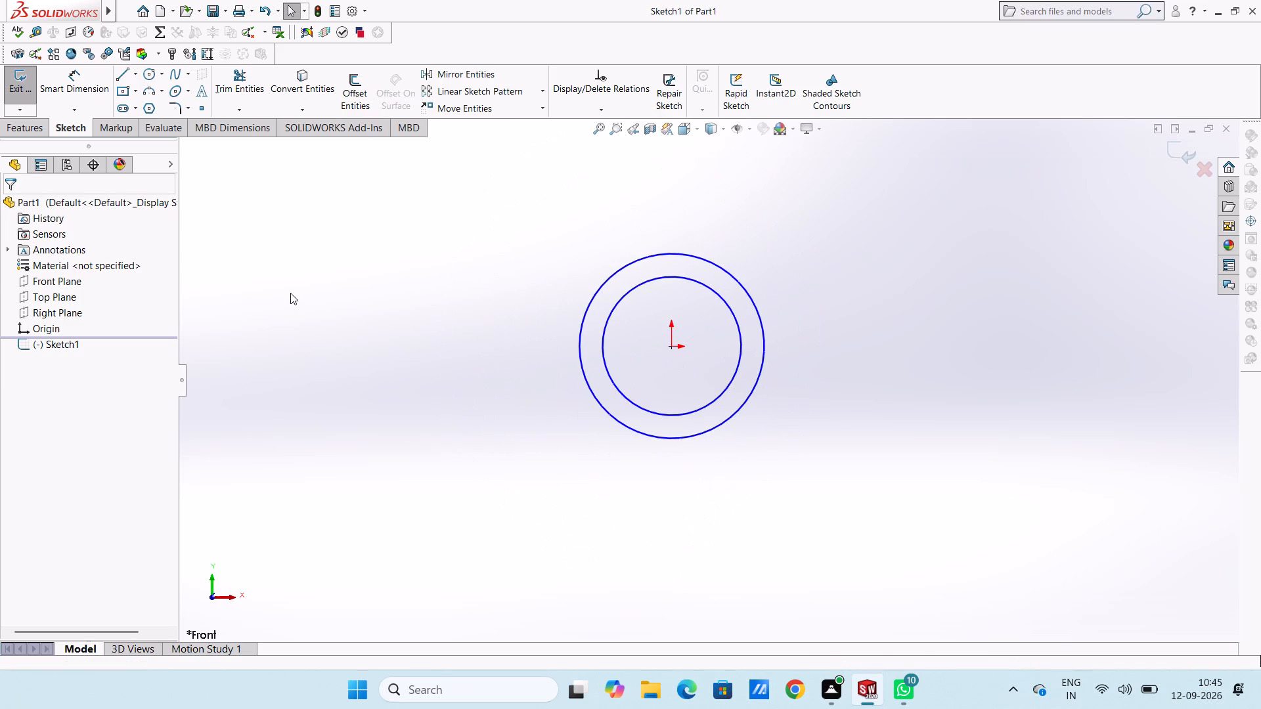
{"action": "left_click", "coordinate": [74, 81]}
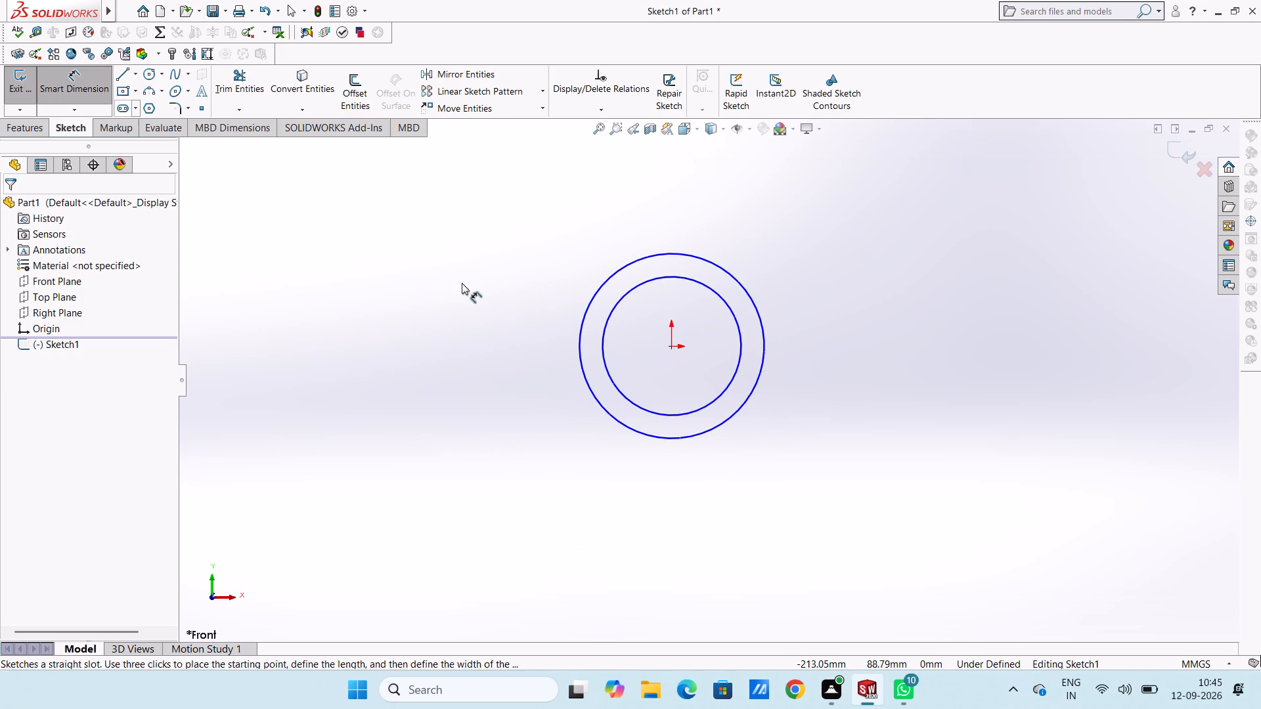
{"action": "left_click", "coordinate": [600, 294]}
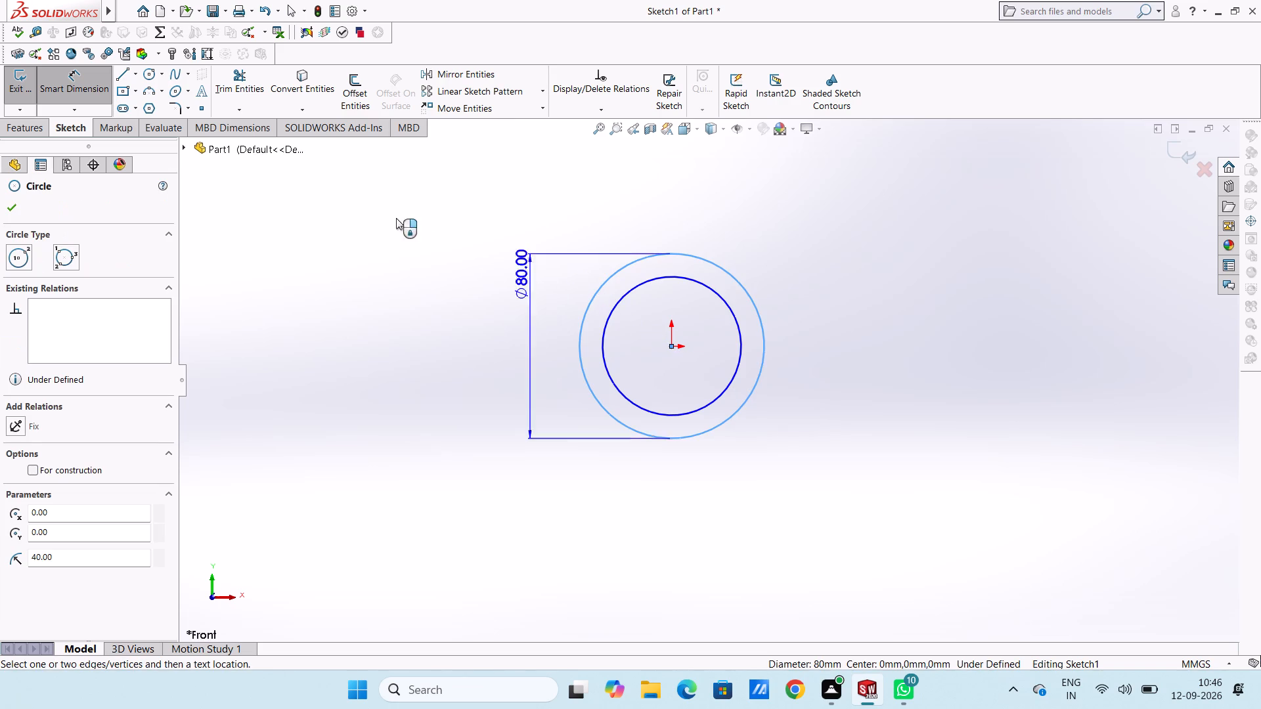
{"action": "left_click", "coordinate": [326, 202]}
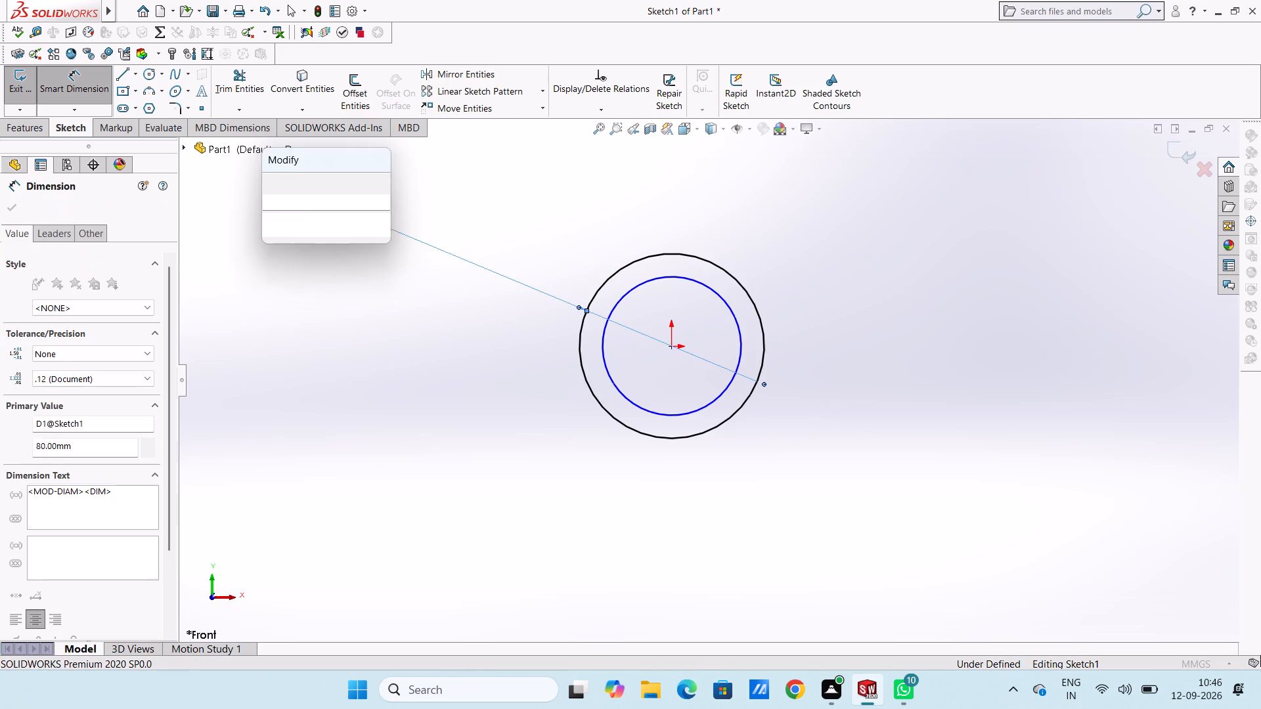
{"action": "key", "text": "Return"}
{"action": "left_click", "coordinate": [391, 259]}
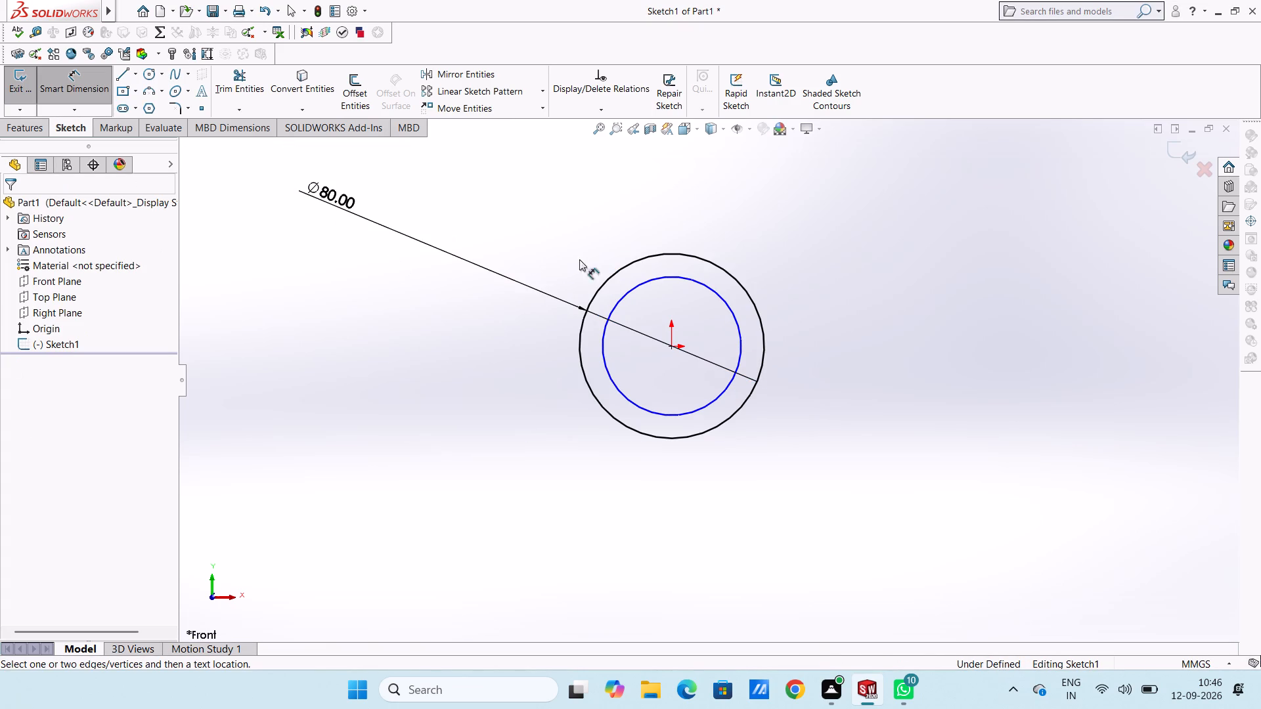
{"action": "left_click", "coordinate": [724, 299]}
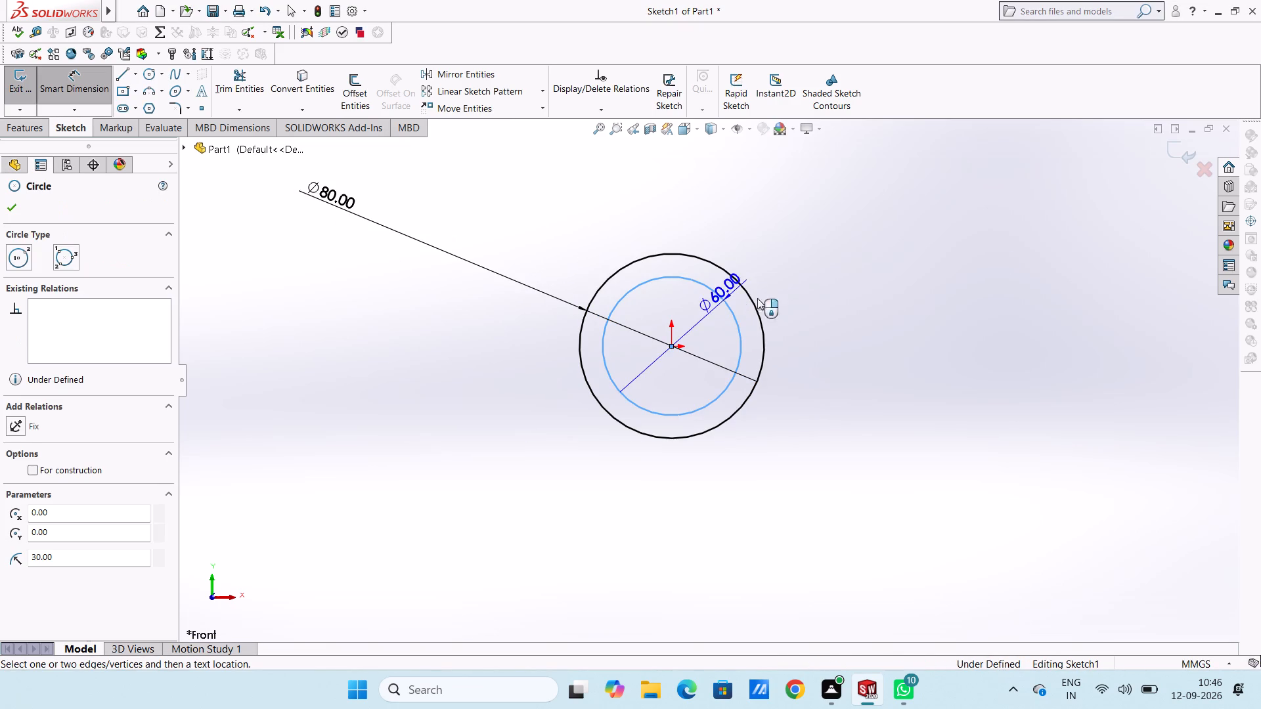
{"action": "left_click", "coordinate": [1118, 258]}
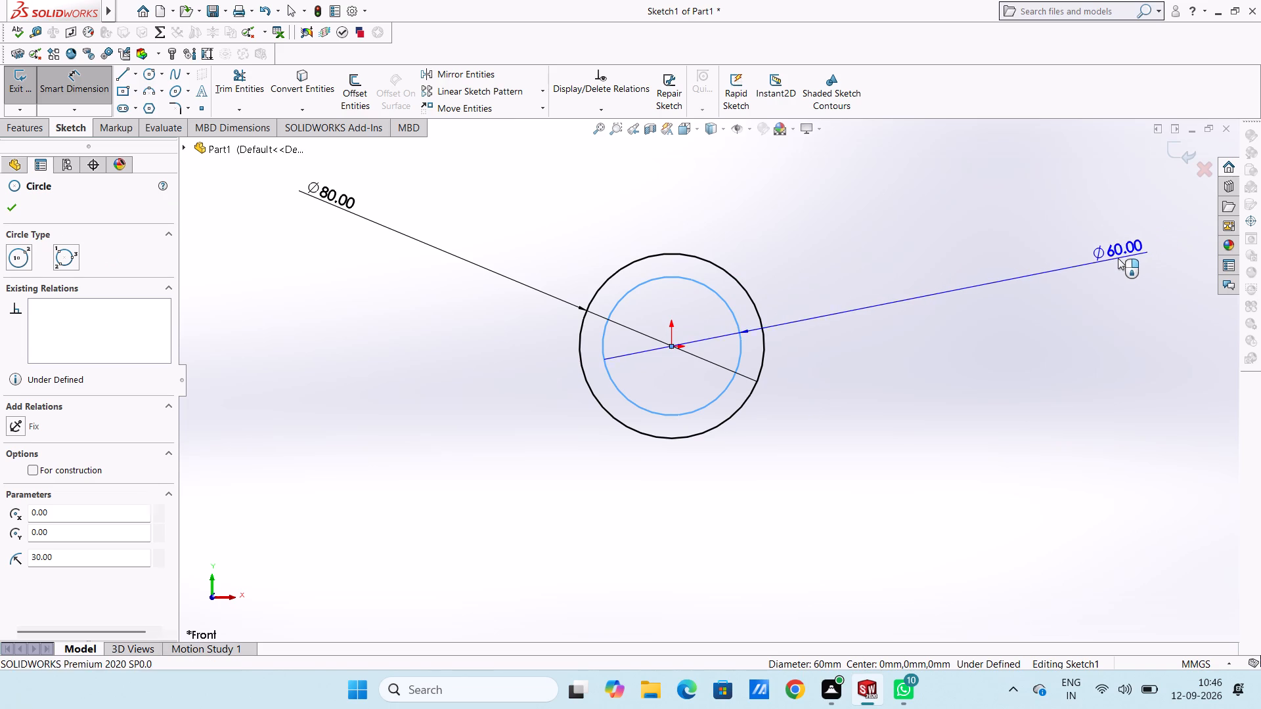
{"action": "key", "text": "Return"}
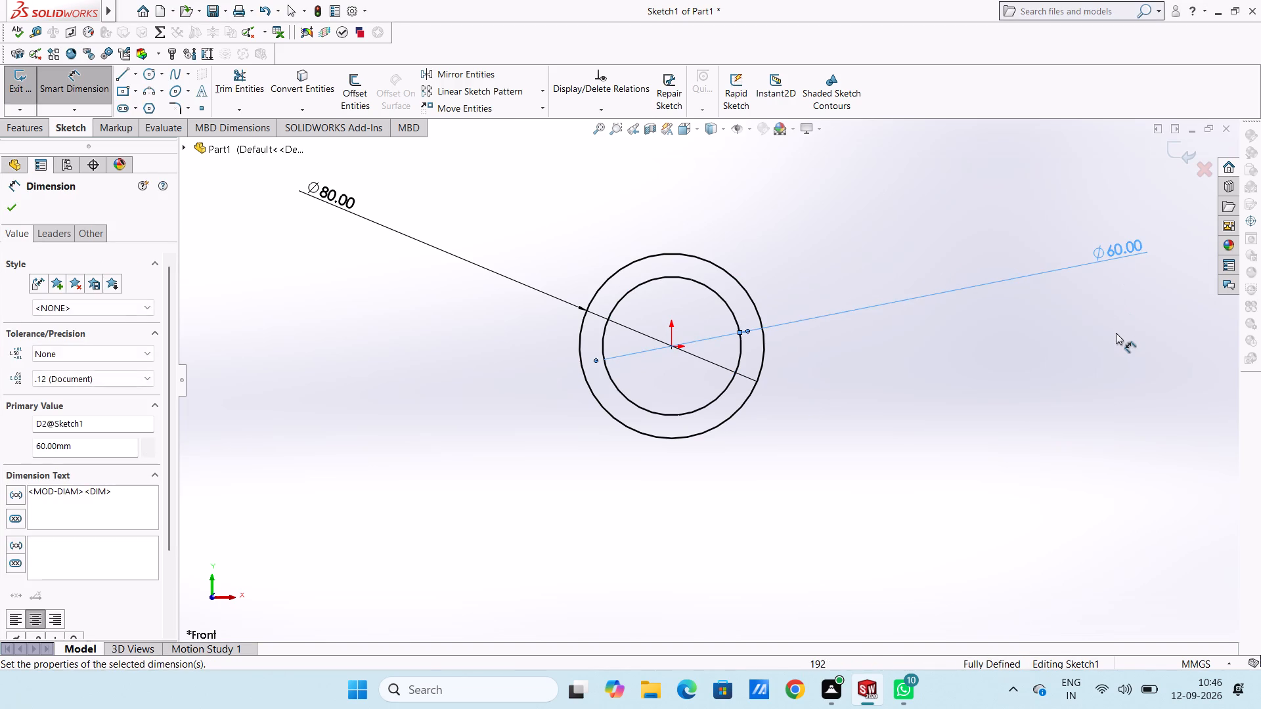
{"action": "left_click", "coordinate": [1116, 333]}
{"action": "key", "text": "Escape"}
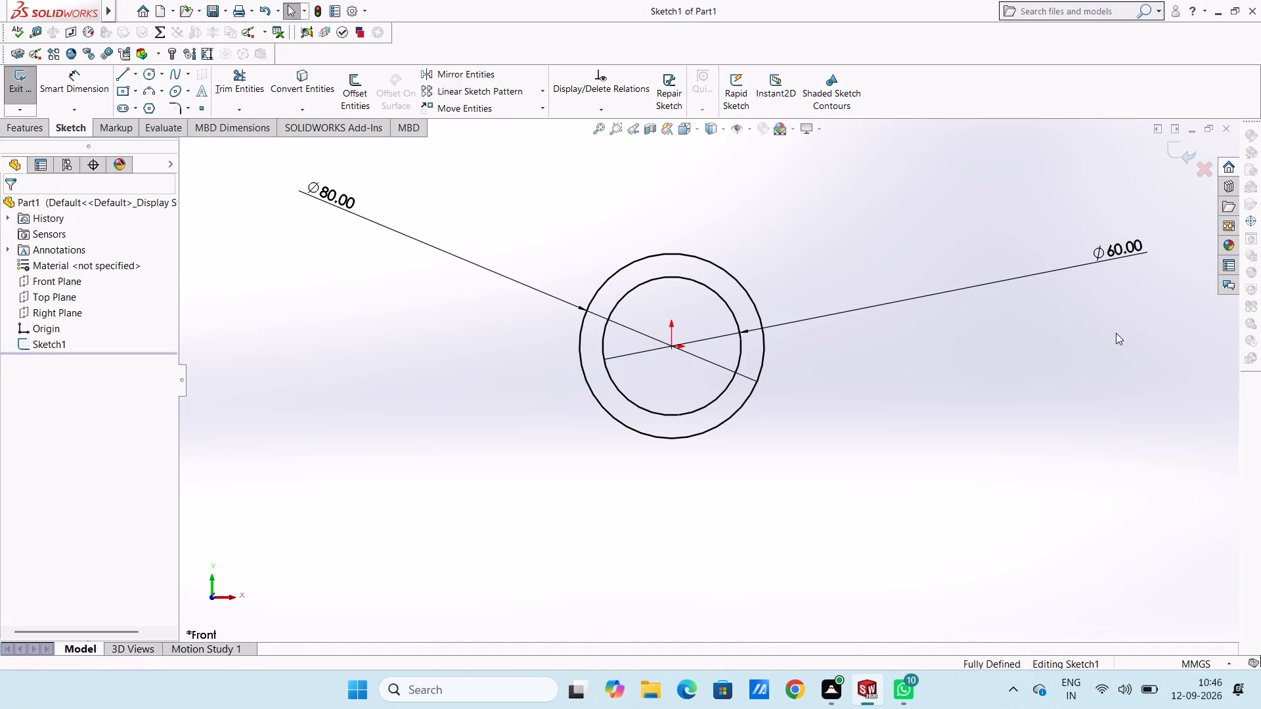
Draw a horizontal line through the origin across the full 80 mm diameter of the outer circle.
{"action": "key", "text": "l"}
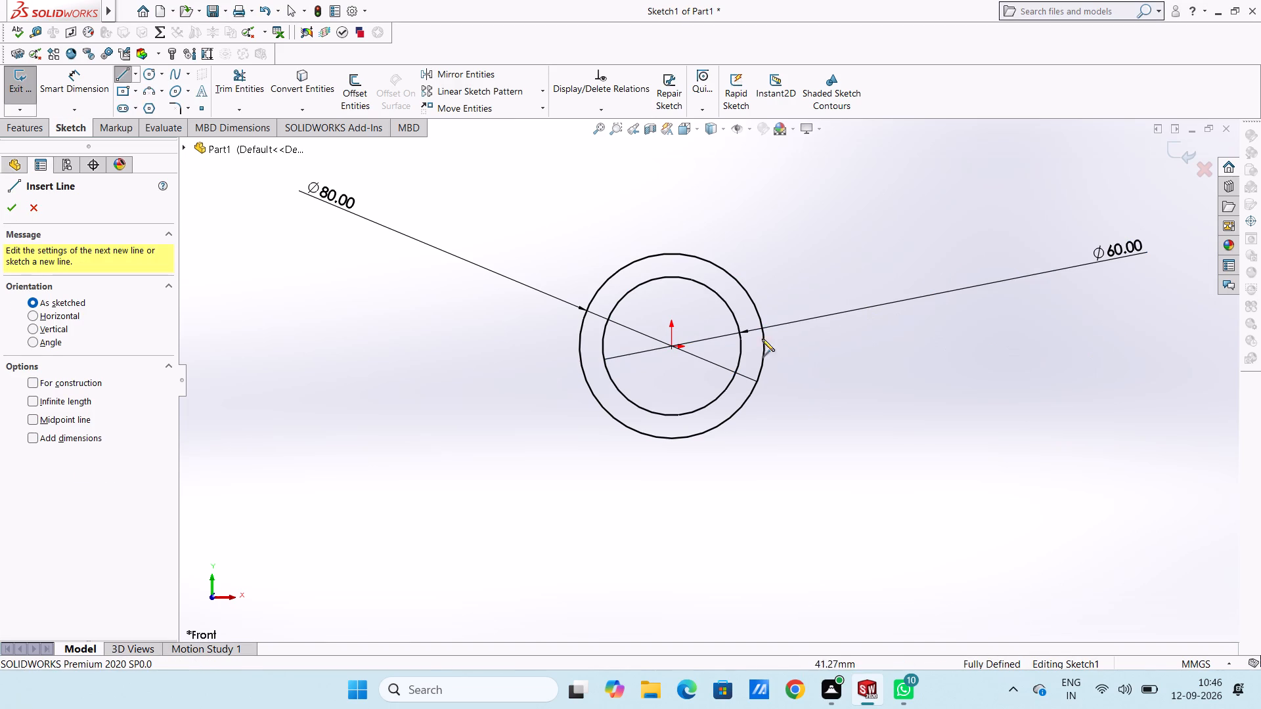
{"action": "left_click", "coordinate": [765, 346]}
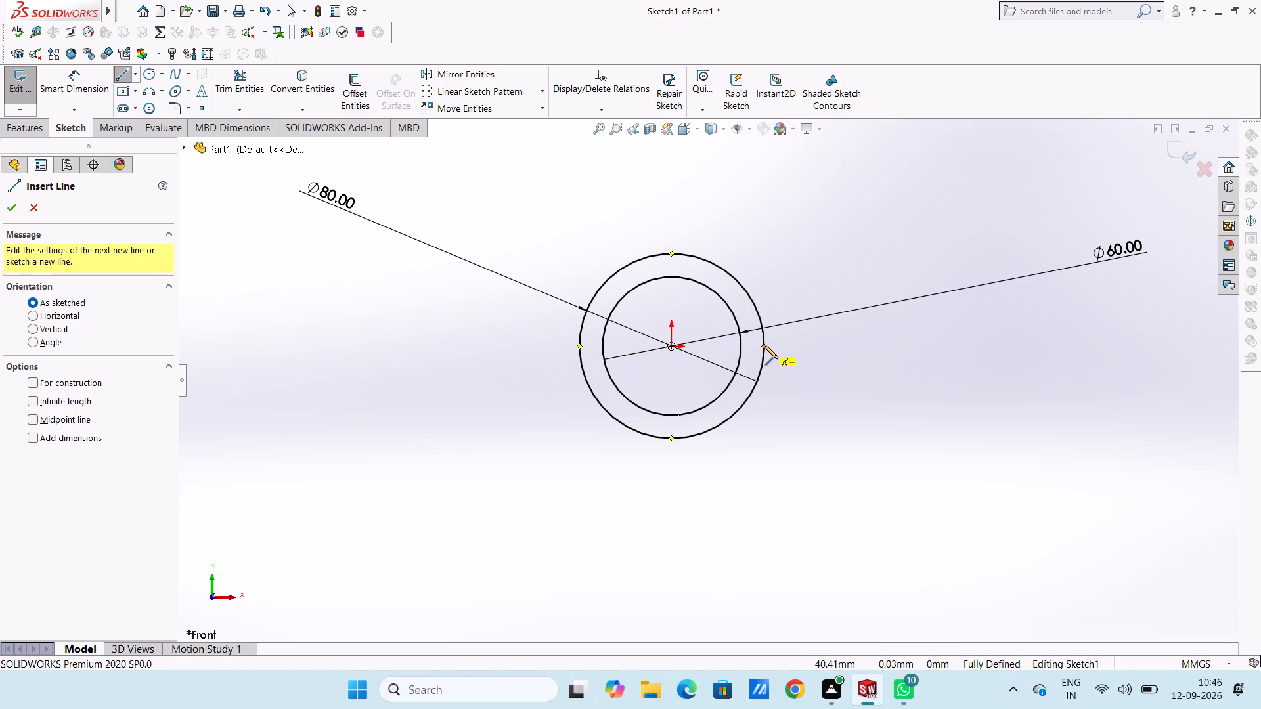
{"action": "left_click", "coordinate": [579, 347]}
{"action": "key", "text": "Escape"}
{"action": "key", "text": "Escape"}
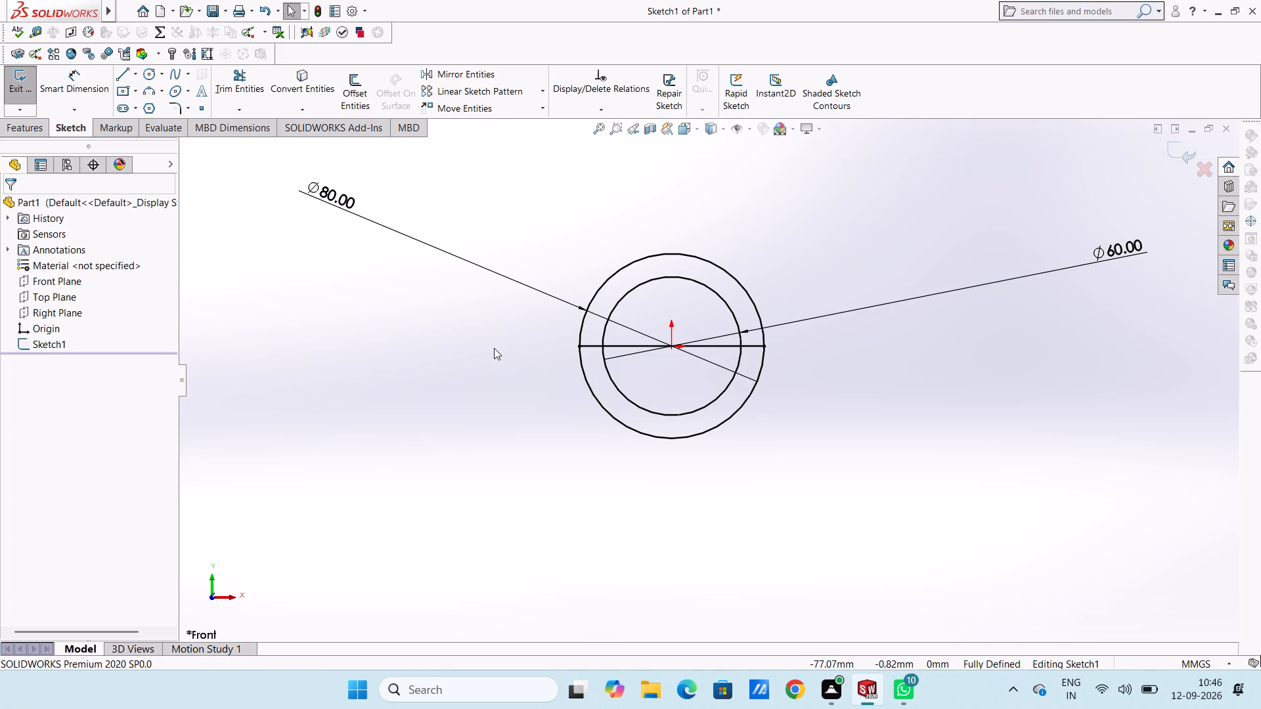
Trim away the lower halves of both circles and the line segment inside the inner arc, leaving a half-ring profile.
{"action": "left_click", "coordinate": [240, 91]}
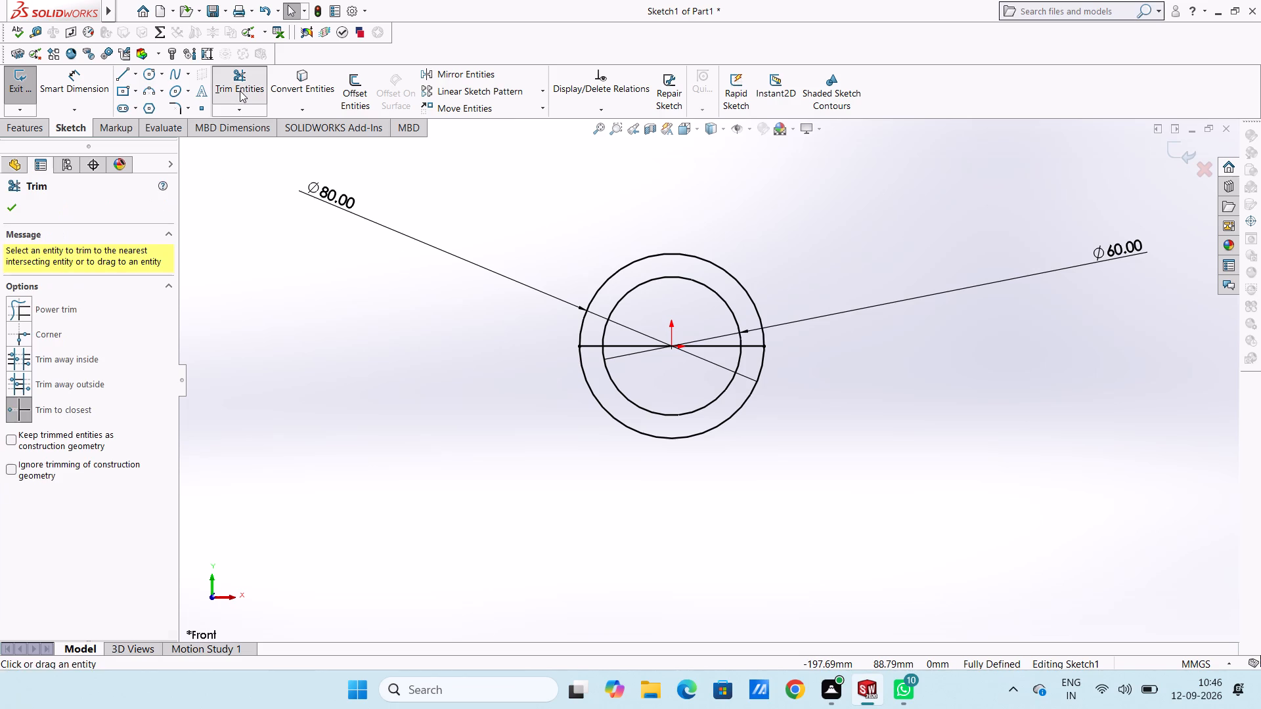
{"action": "left_click", "coordinate": [642, 407]}
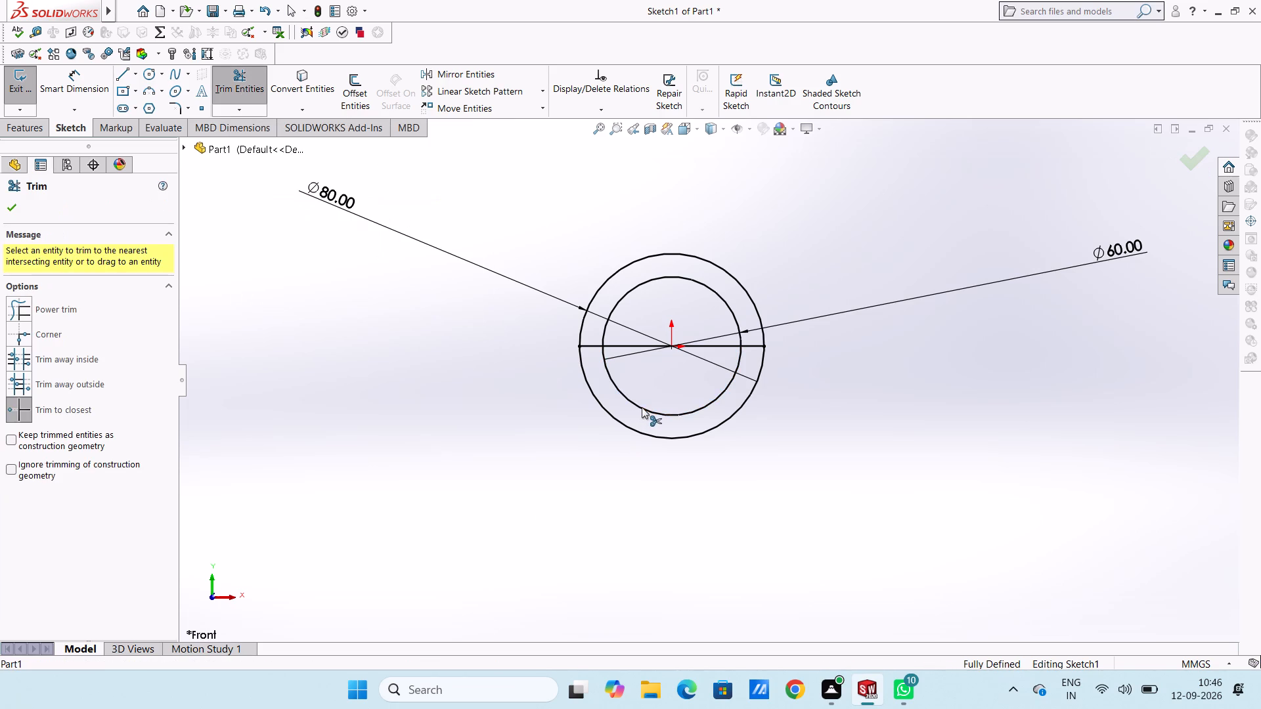
{"action": "left_click", "coordinate": [642, 435]}
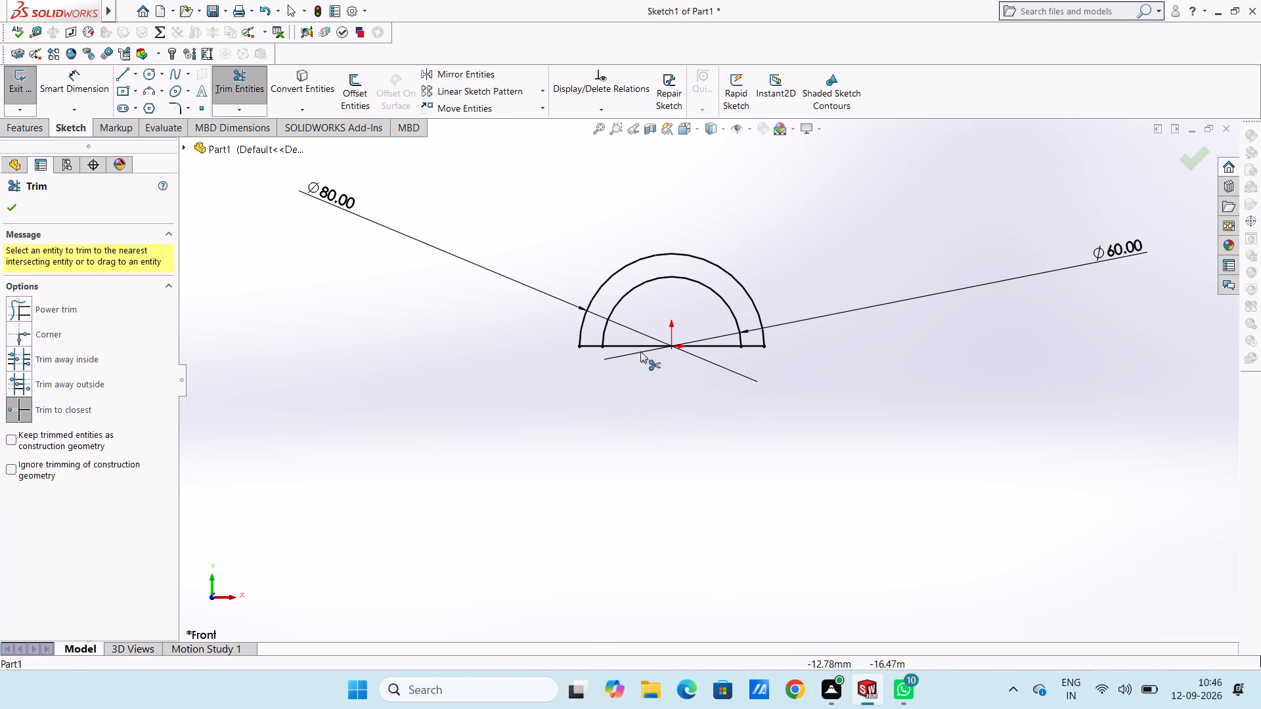
{"action": "left_click", "coordinate": [640, 346]}
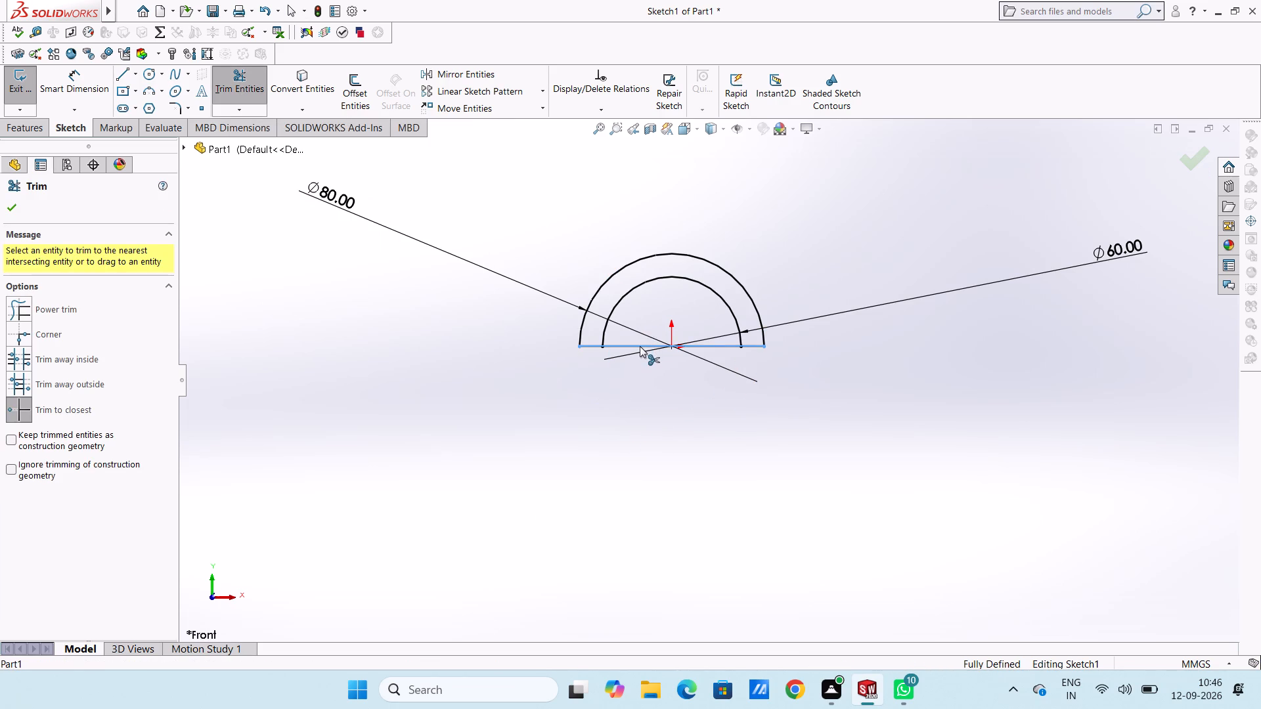
{"action": "key", "text": "Escape"}
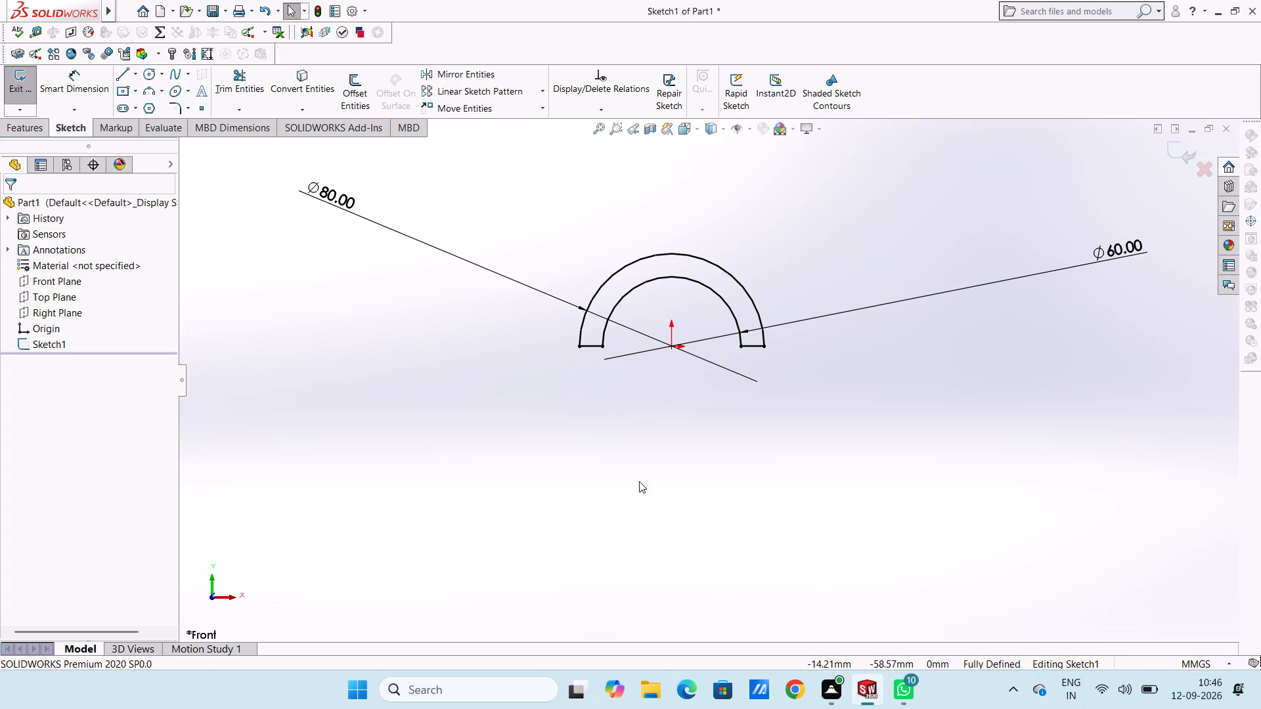
Draw a horizontal midpoint line centred on the origin, extending 55 mm to each side.
{"action": "left_click", "coordinate": [134, 78]}
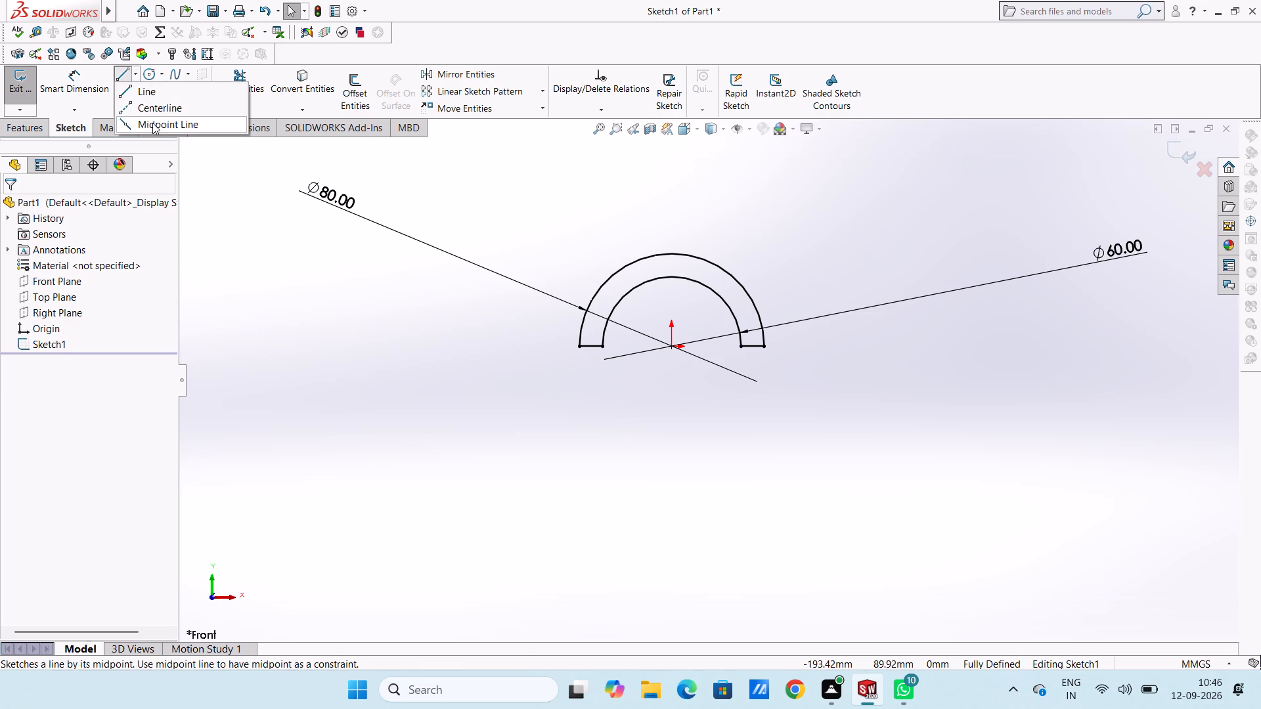
{"action": "left_click", "coordinate": [152, 123]}
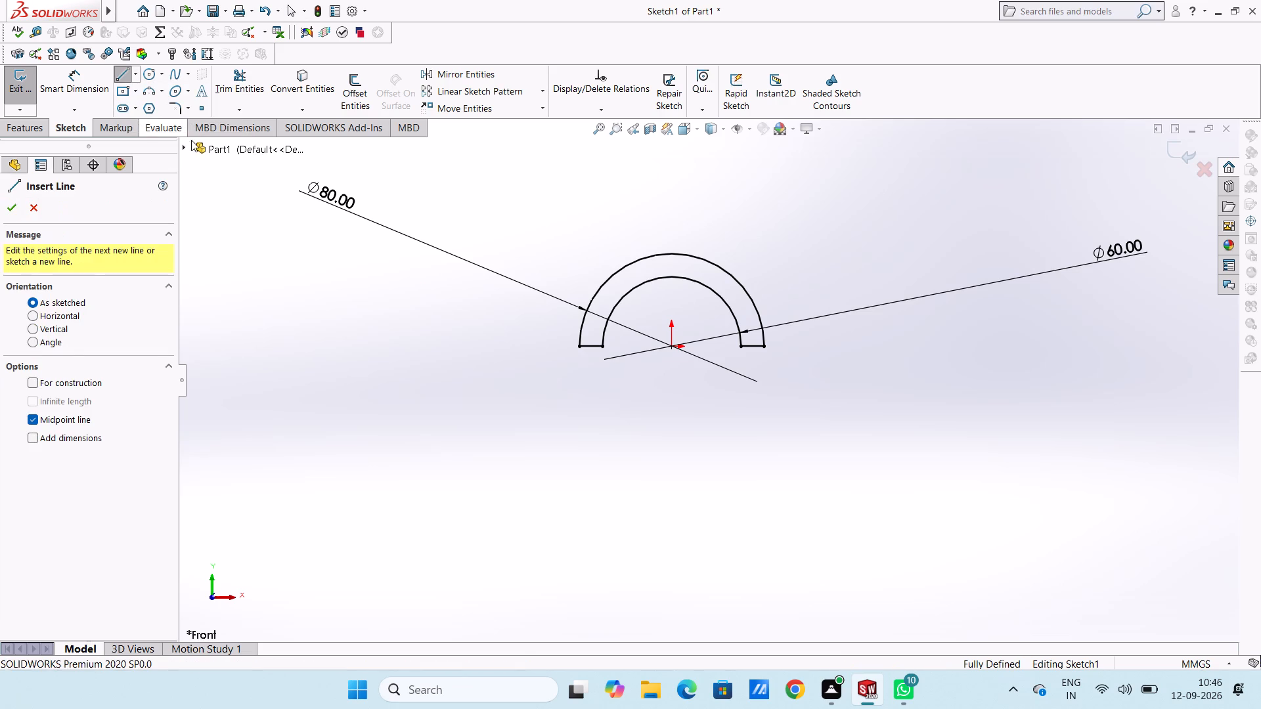
{"action": "left_click", "coordinate": [673, 347]}
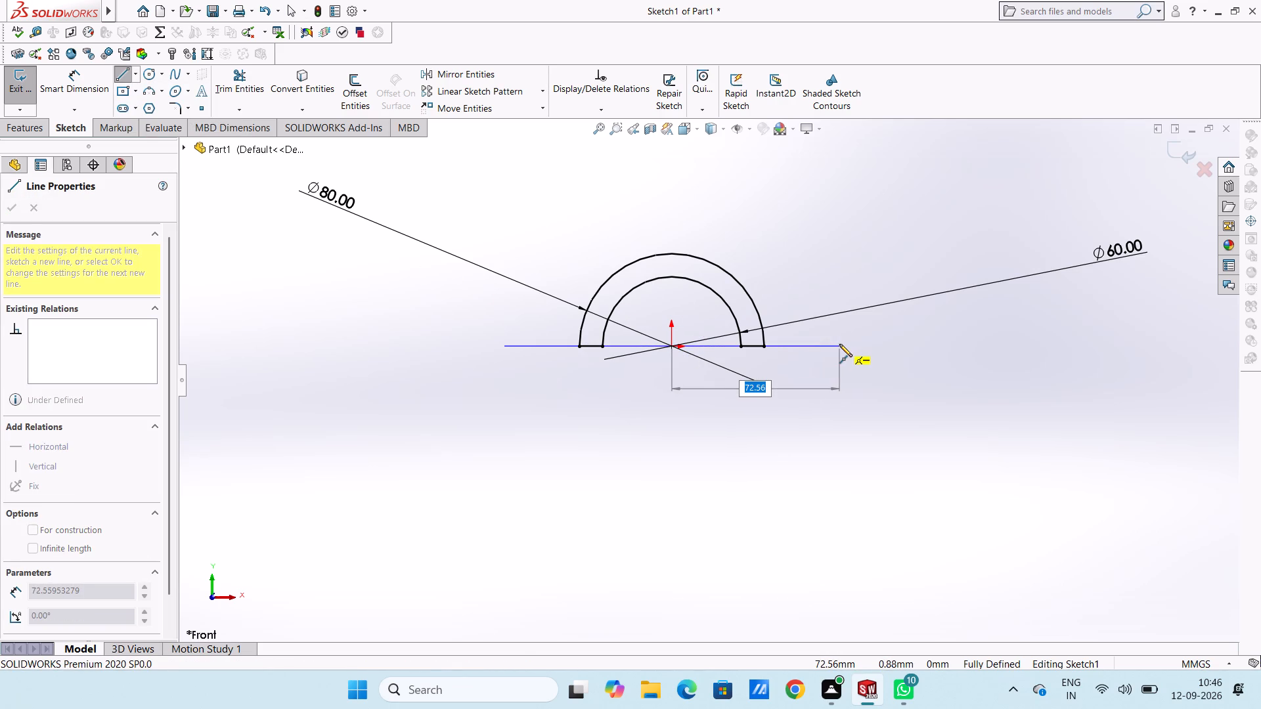
{"action": "type", "text": "55"}
{"action": "key", "text": "Return"}
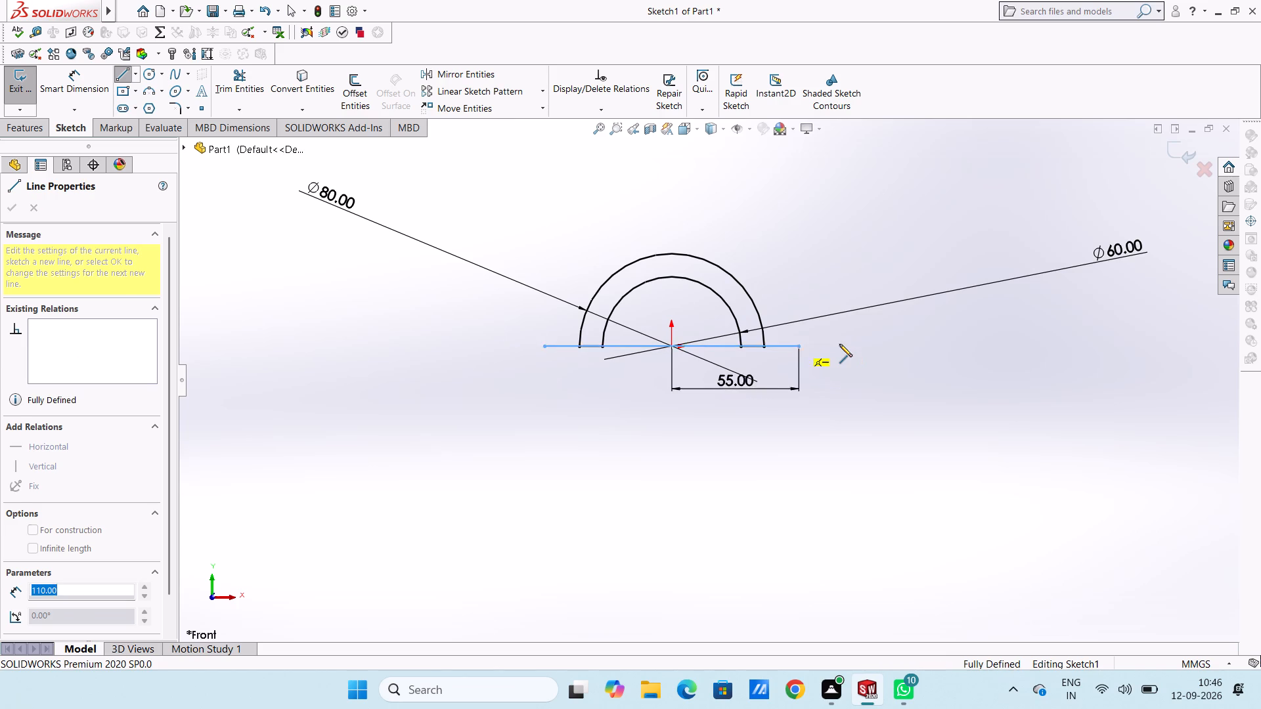
{"action": "key", "text": "Escape"}
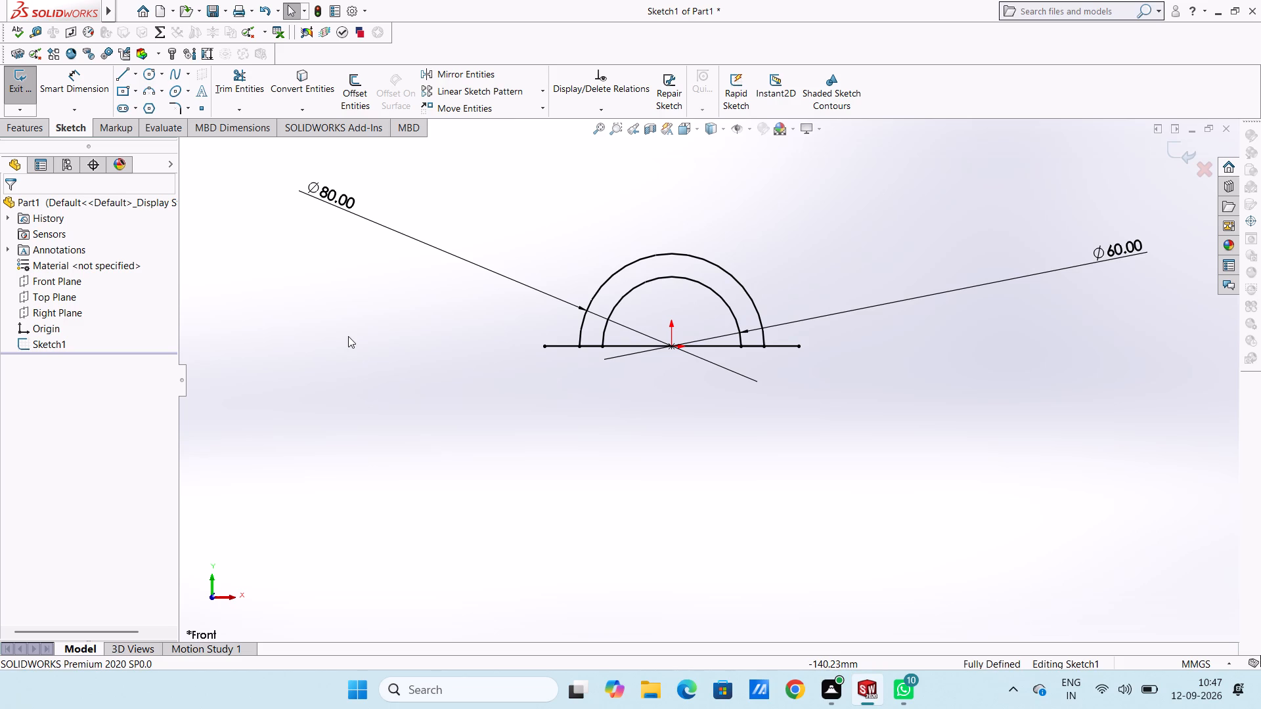
Draw the left stepped flange from the inner arc's left end: 20 mm down, 10 mm left, 10 mm up, 15 mm left, 10 mm up.
{"action": "left_click", "coordinate": [124, 80]}
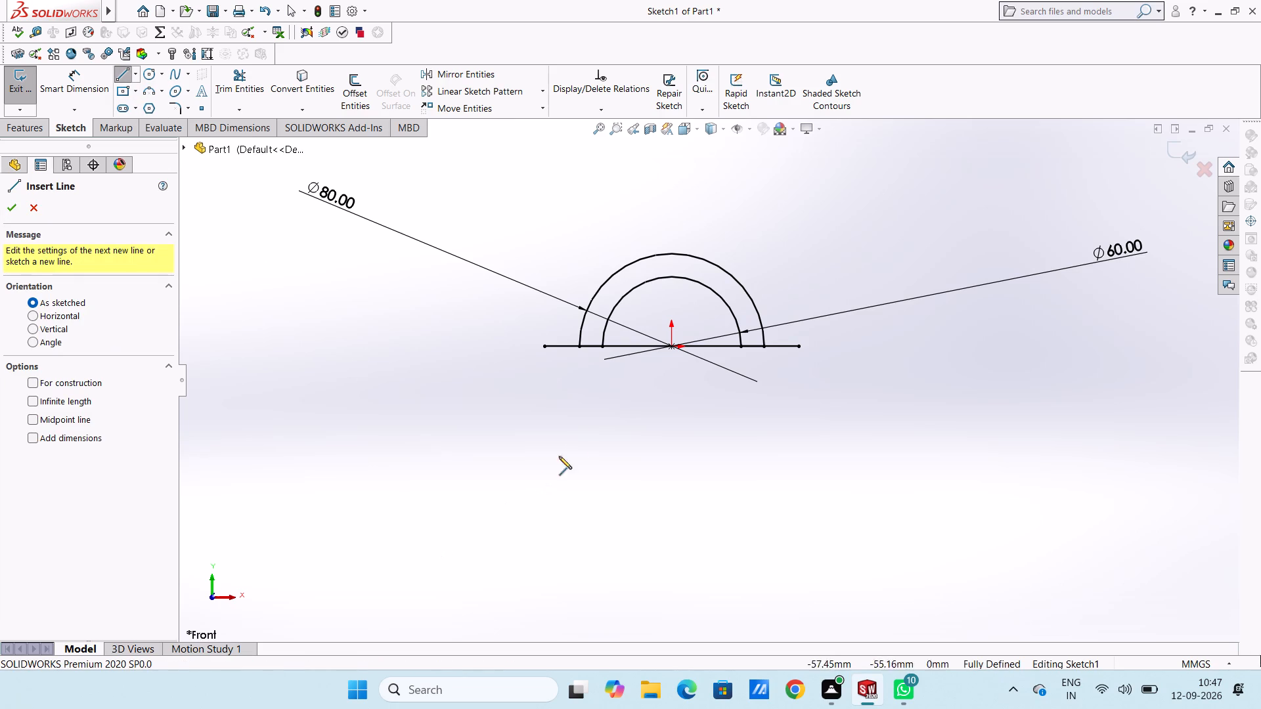
{"action": "left_click", "coordinate": [602, 346]}
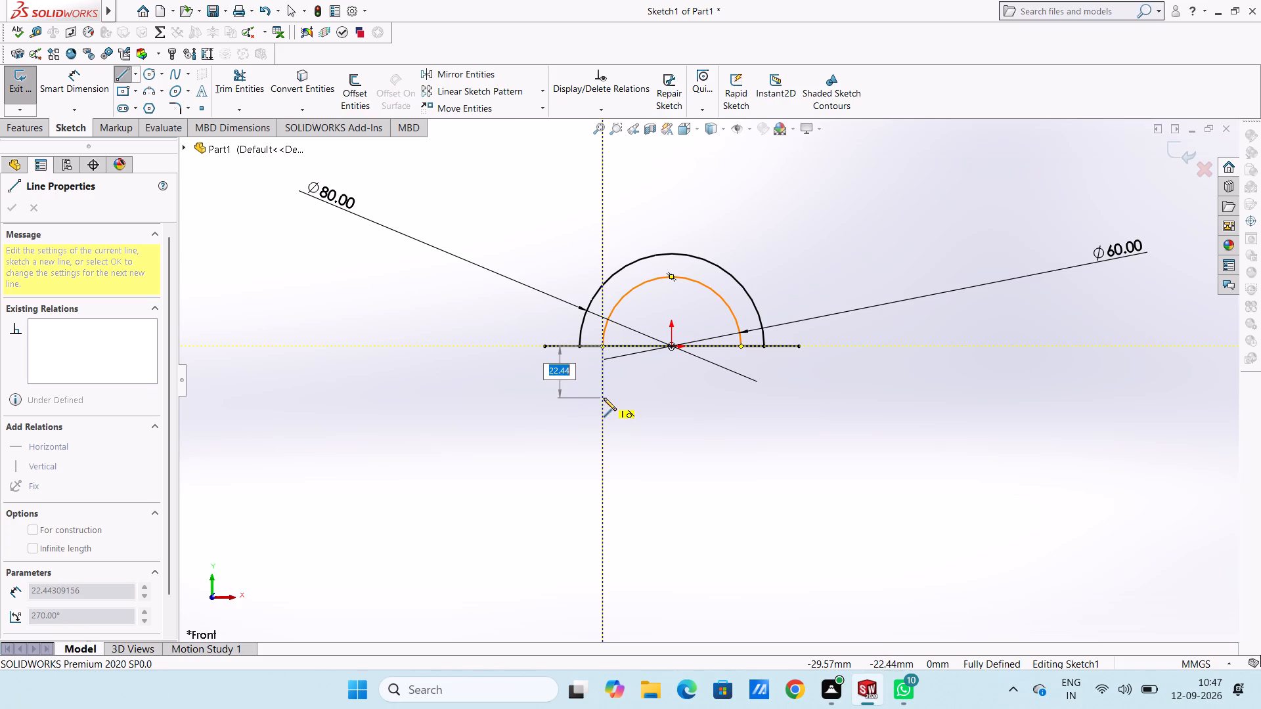
{"action": "type", "text": "20"}
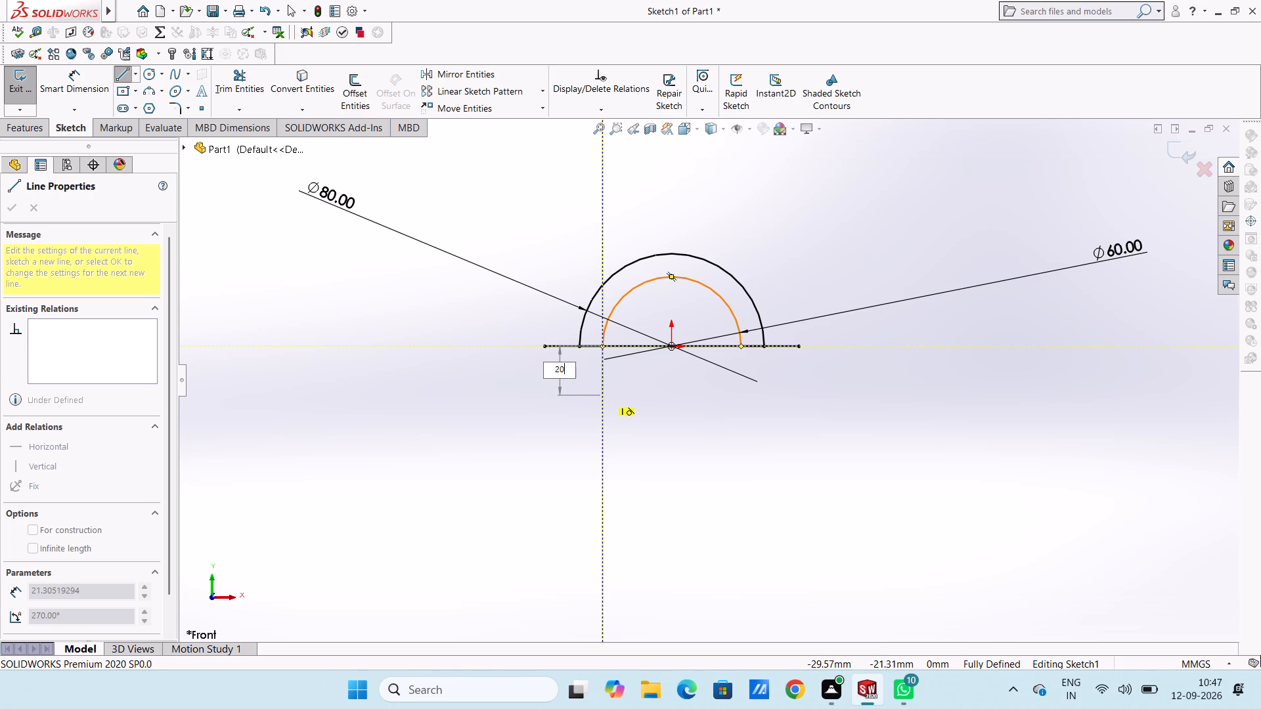
{"action": "key", "text": "Return"}
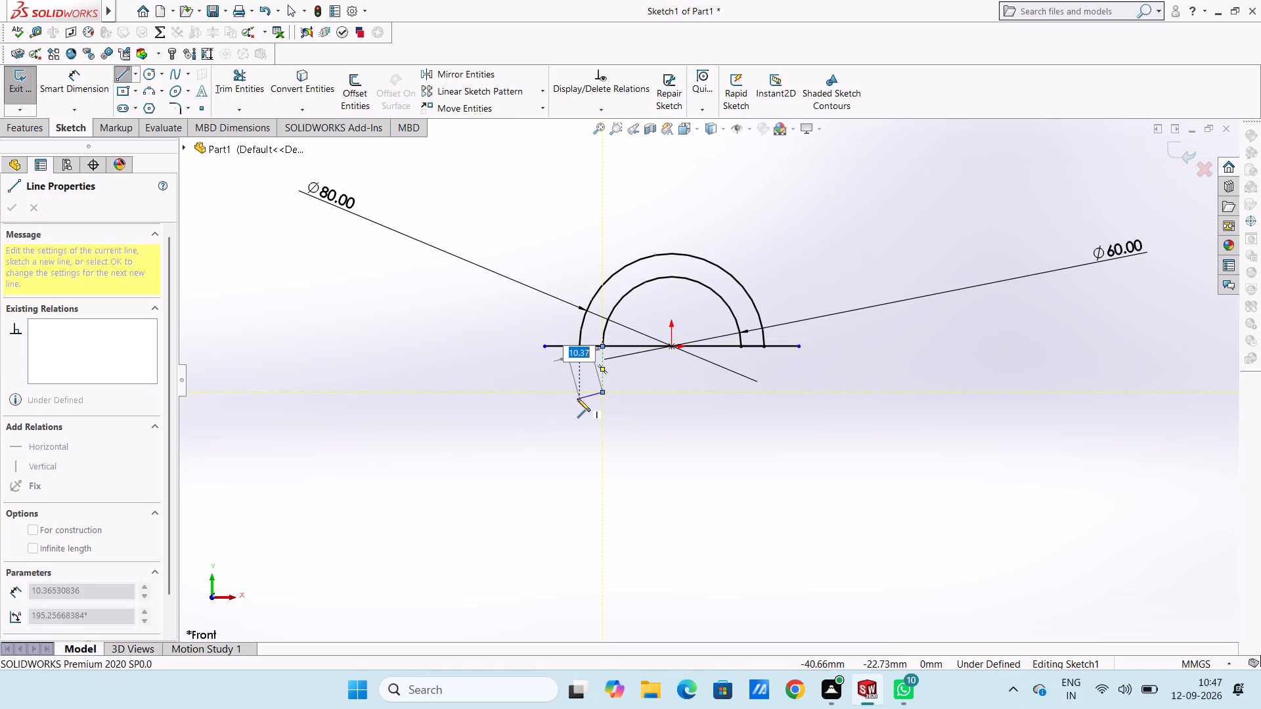
{"action": "left_click", "coordinate": [576, 396]}
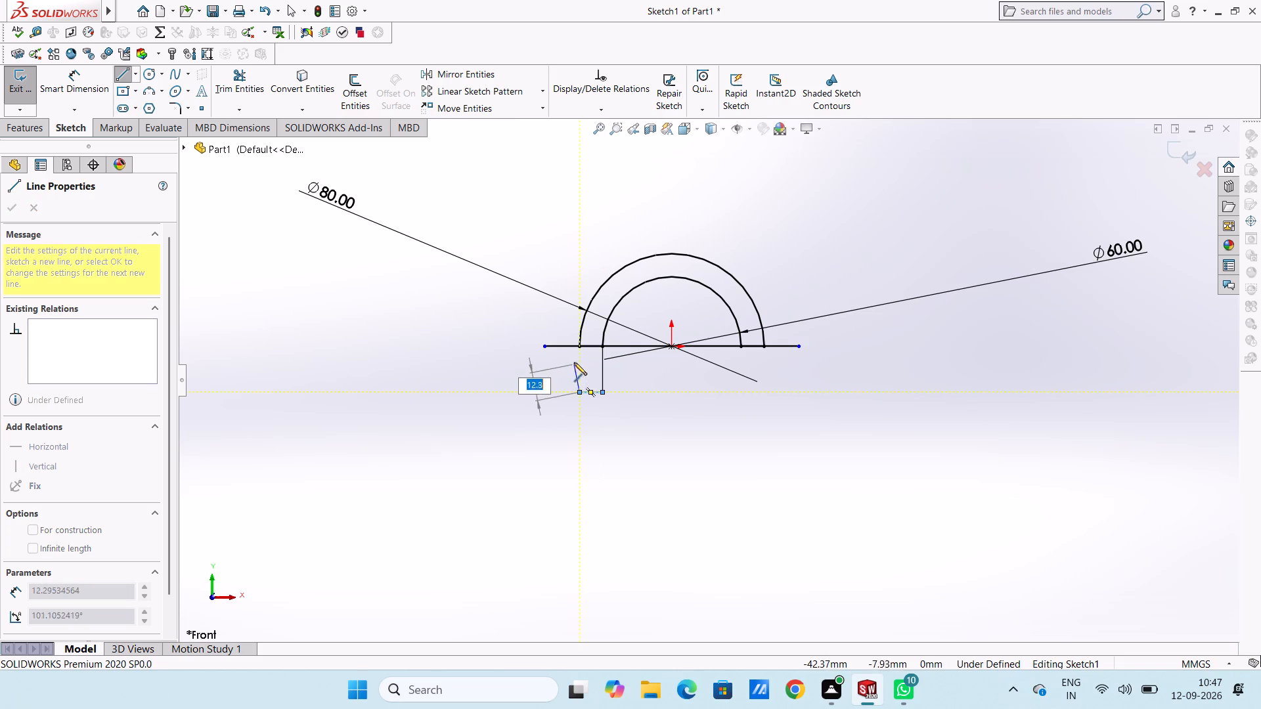
{"action": "left_click", "coordinate": [578, 371]}
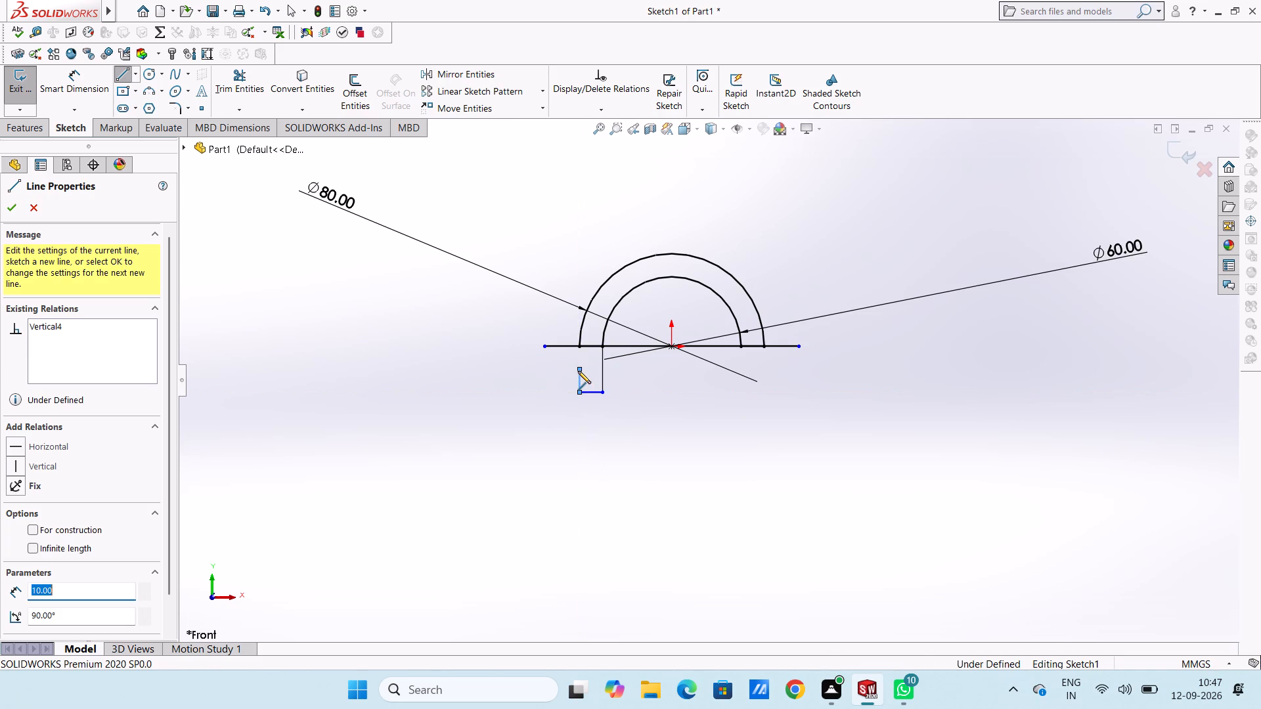
{"action": "left_click", "coordinate": [543, 370]}
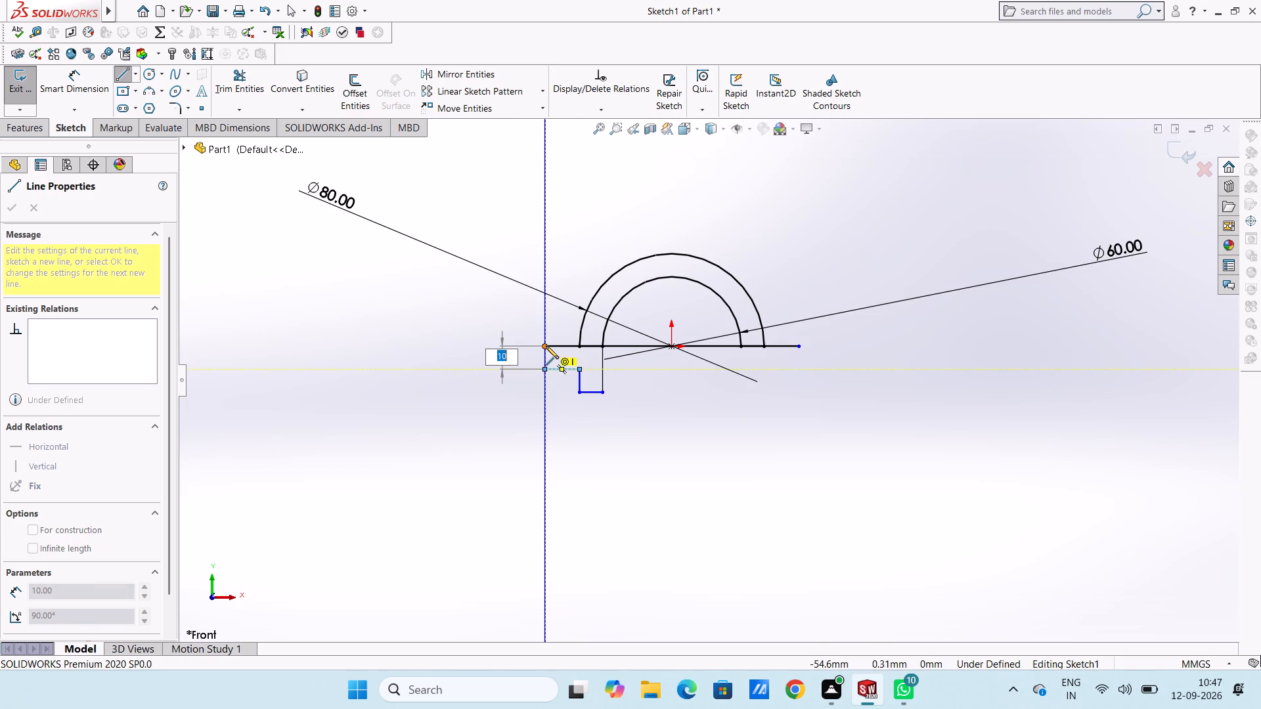
{"action": "left_click", "coordinate": [546, 346]}
{"action": "key", "text": "Escape"}
{"action": "key", "text": "Escape"}
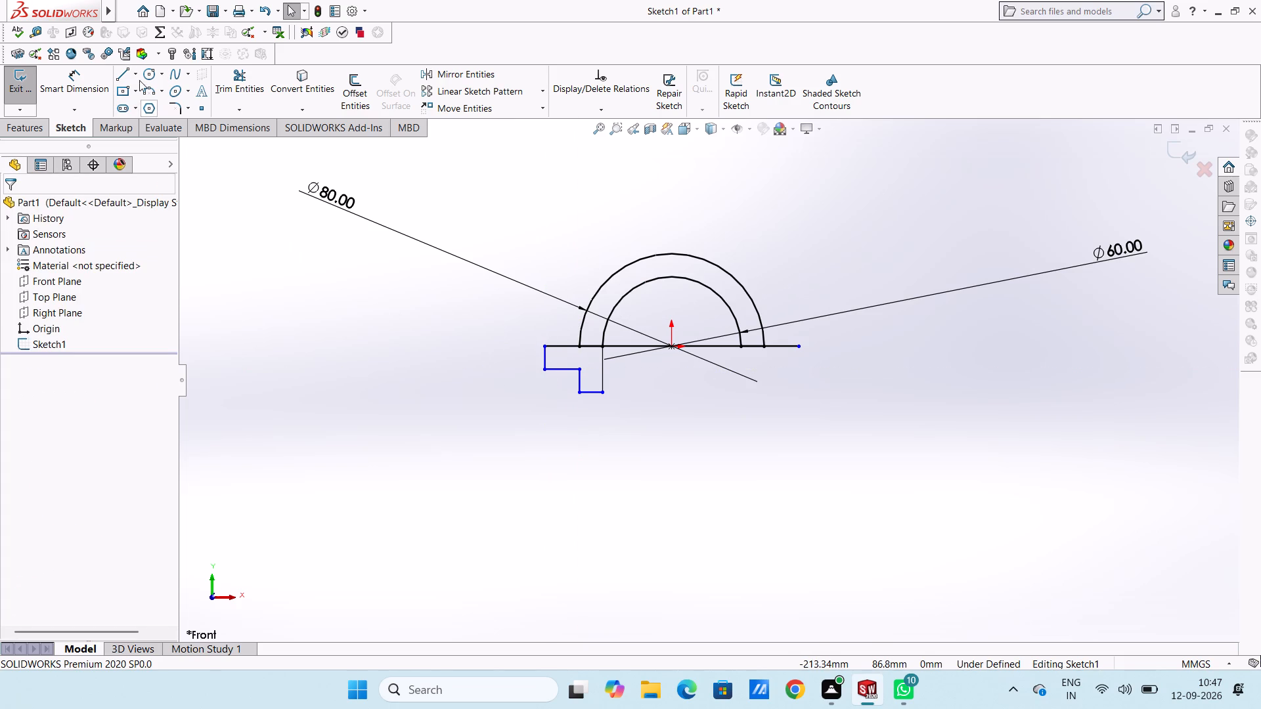
Draw the matching right flange from the inner arc's right end: 20 mm down, 10 mm right, 10 mm up, 15 mm right, 10 mm up.
{"action": "left_click", "coordinate": [122, 69]}
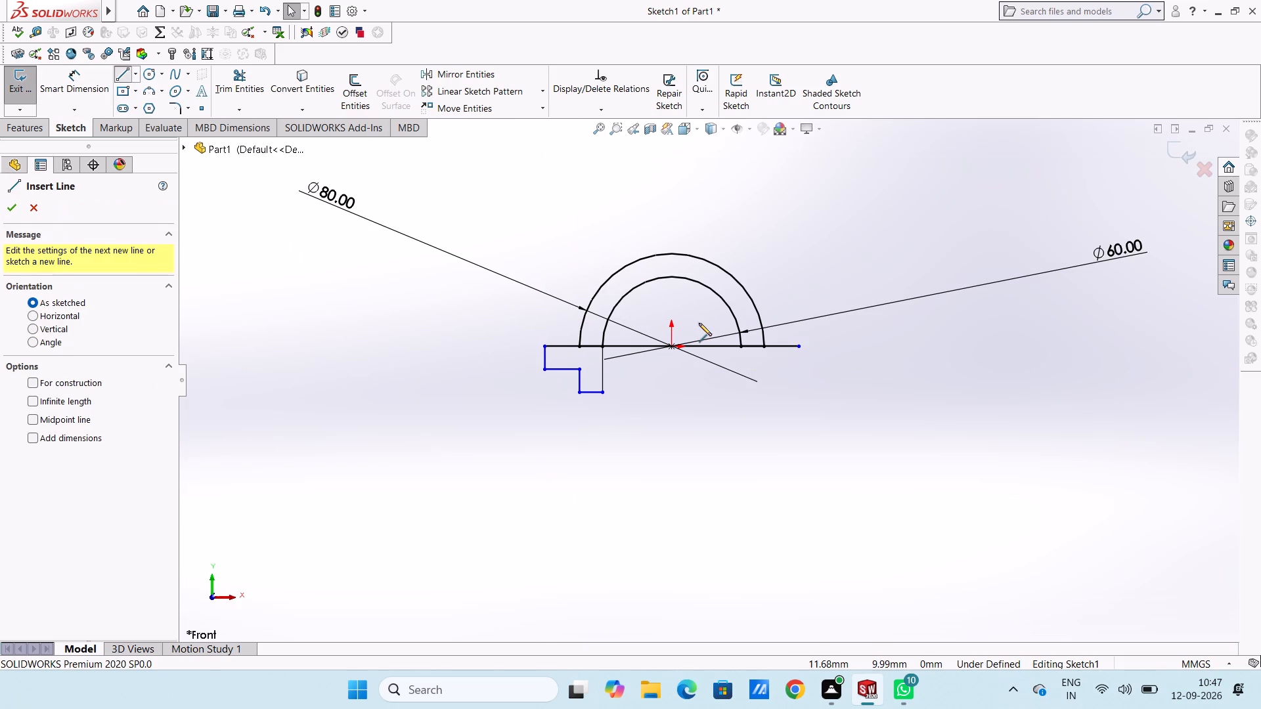
{"action": "left_click", "coordinate": [740, 347]}
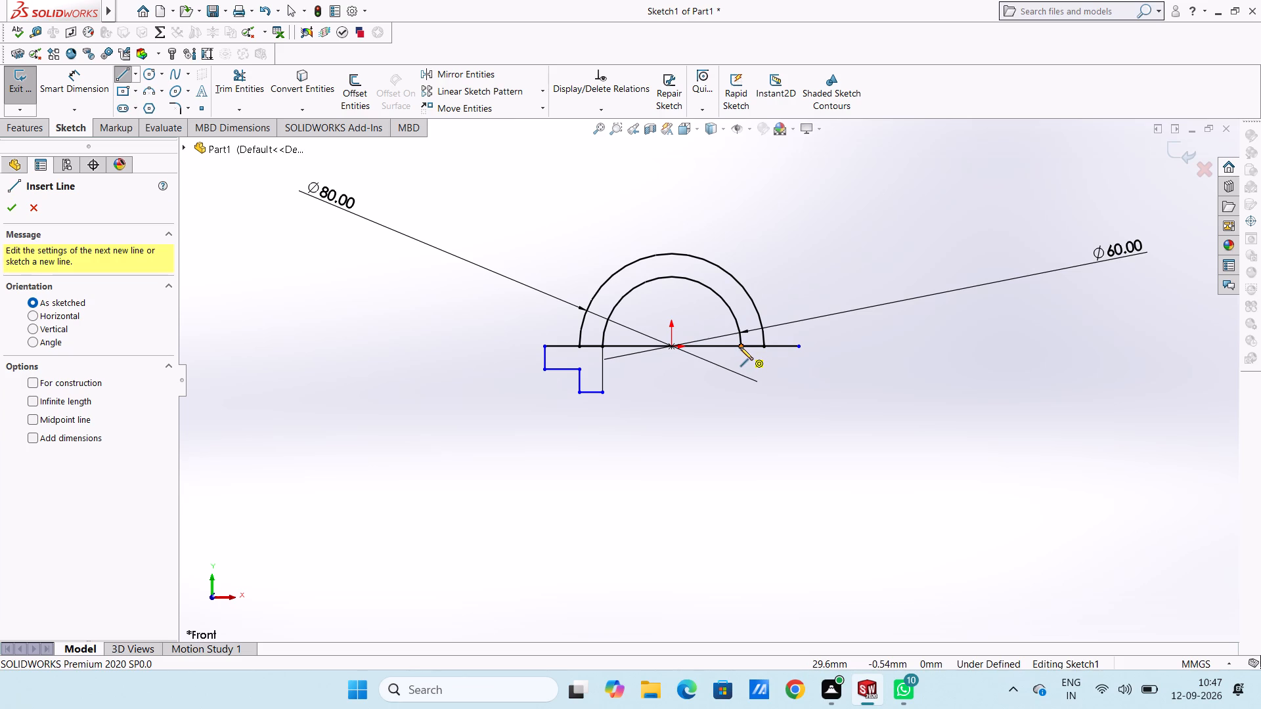
{"action": "left_click", "coordinate": [741, 391]}
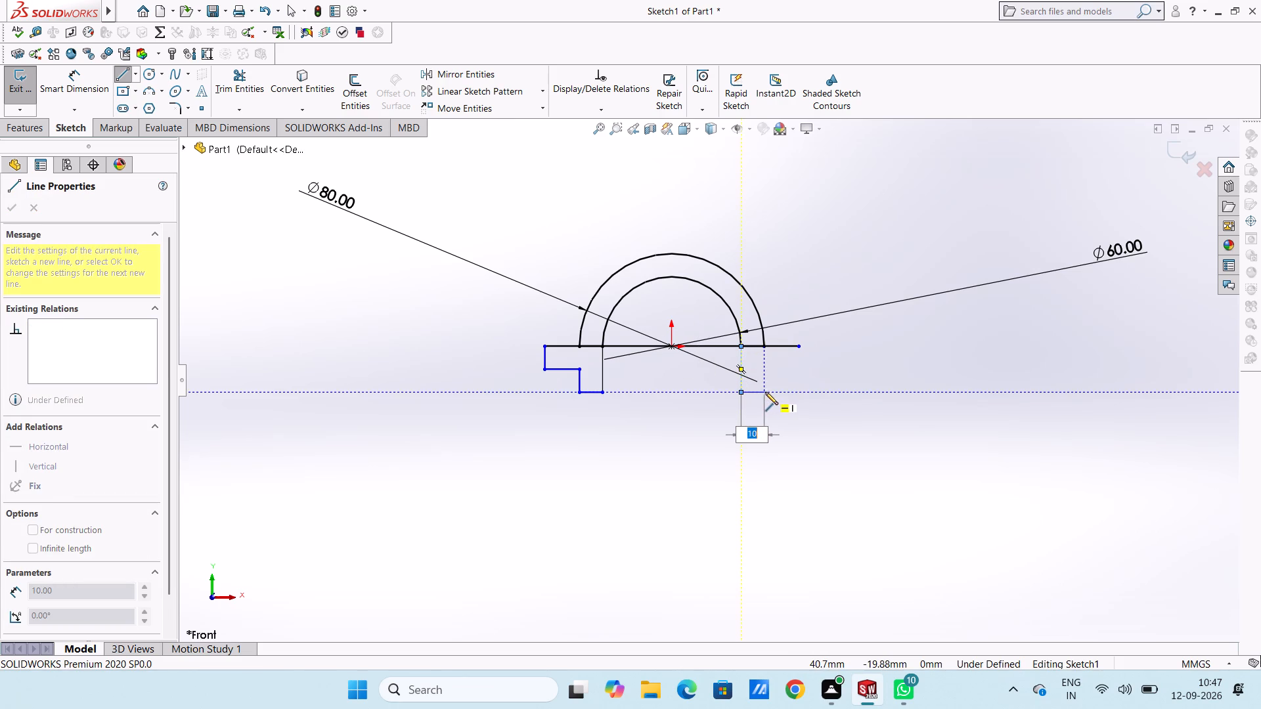
{"action": "left_click", "coordinate": [764, 392]}
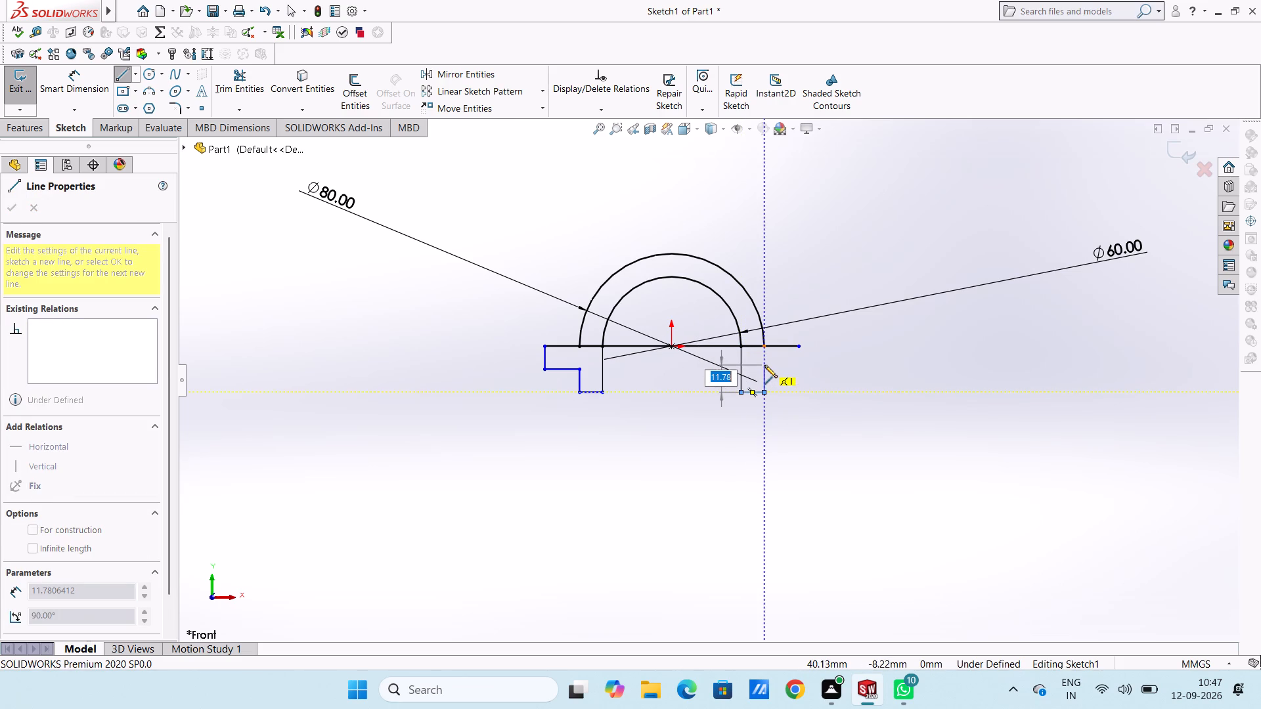
{"action": "left_click", "coordinate": [765, 368]}
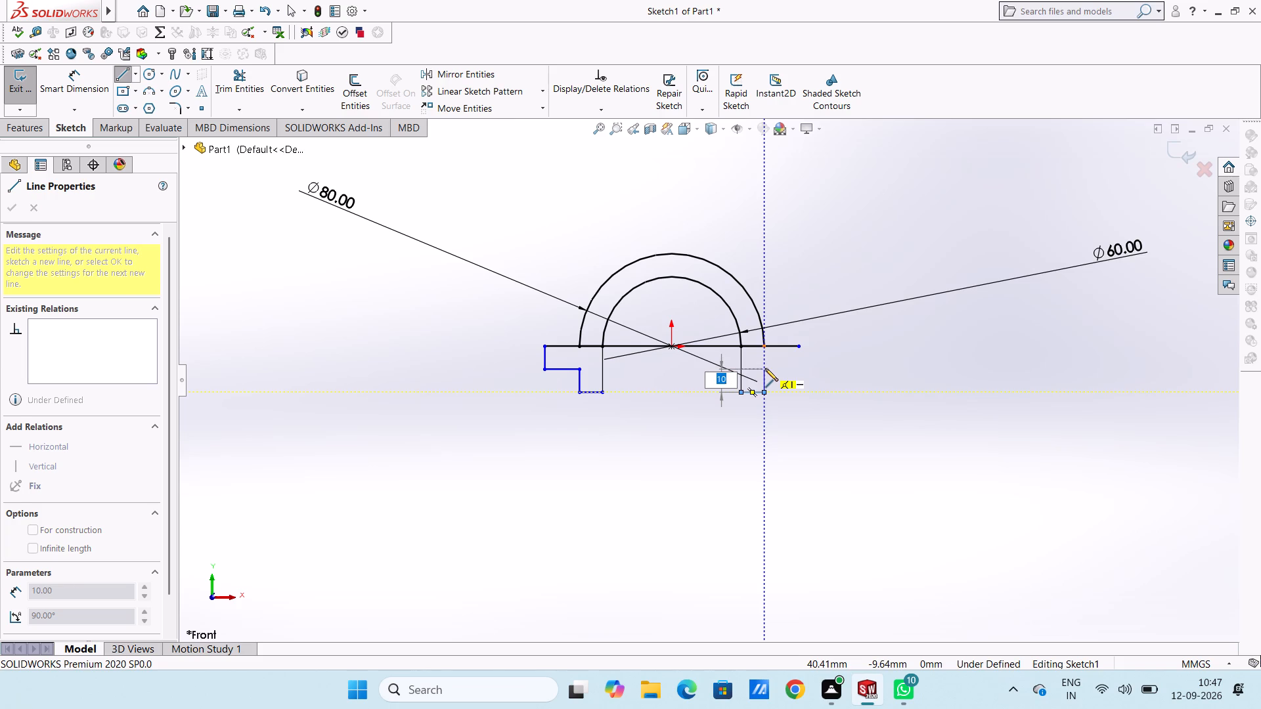
{"action": "left_click", "coordinate": [800, 372]}
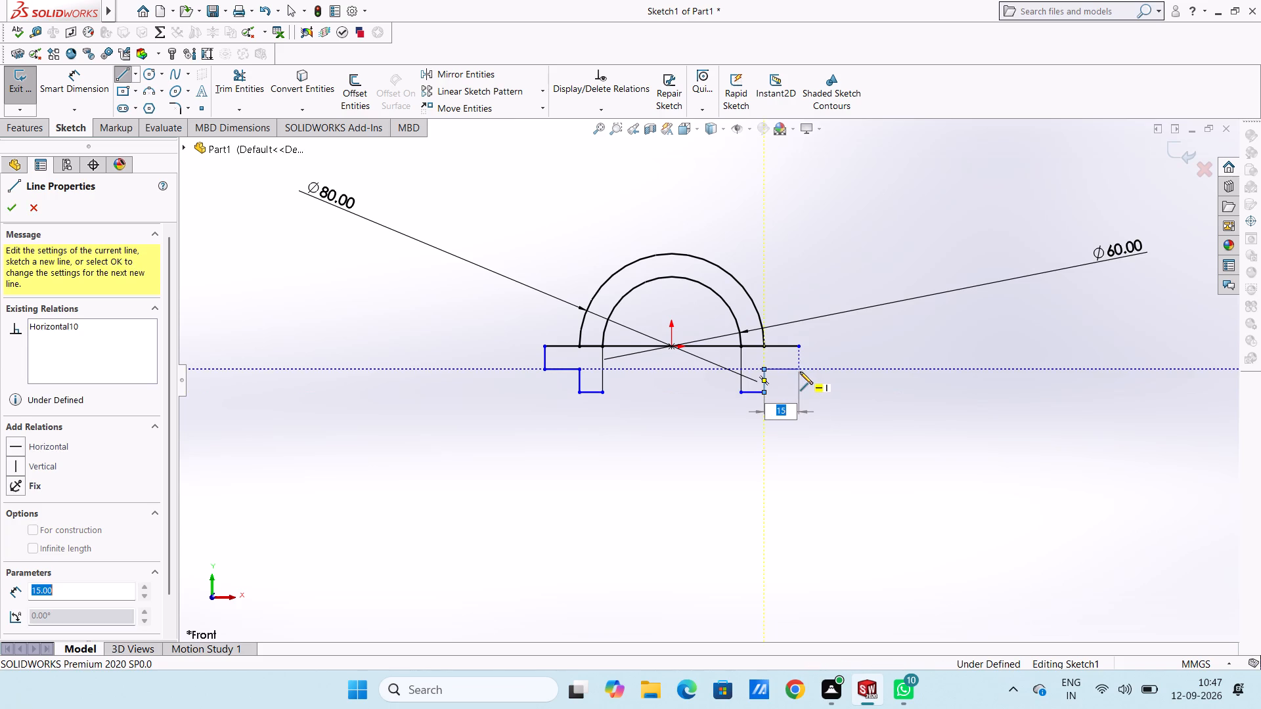
{"action": "left_click", "coordinate": [801, 347]}
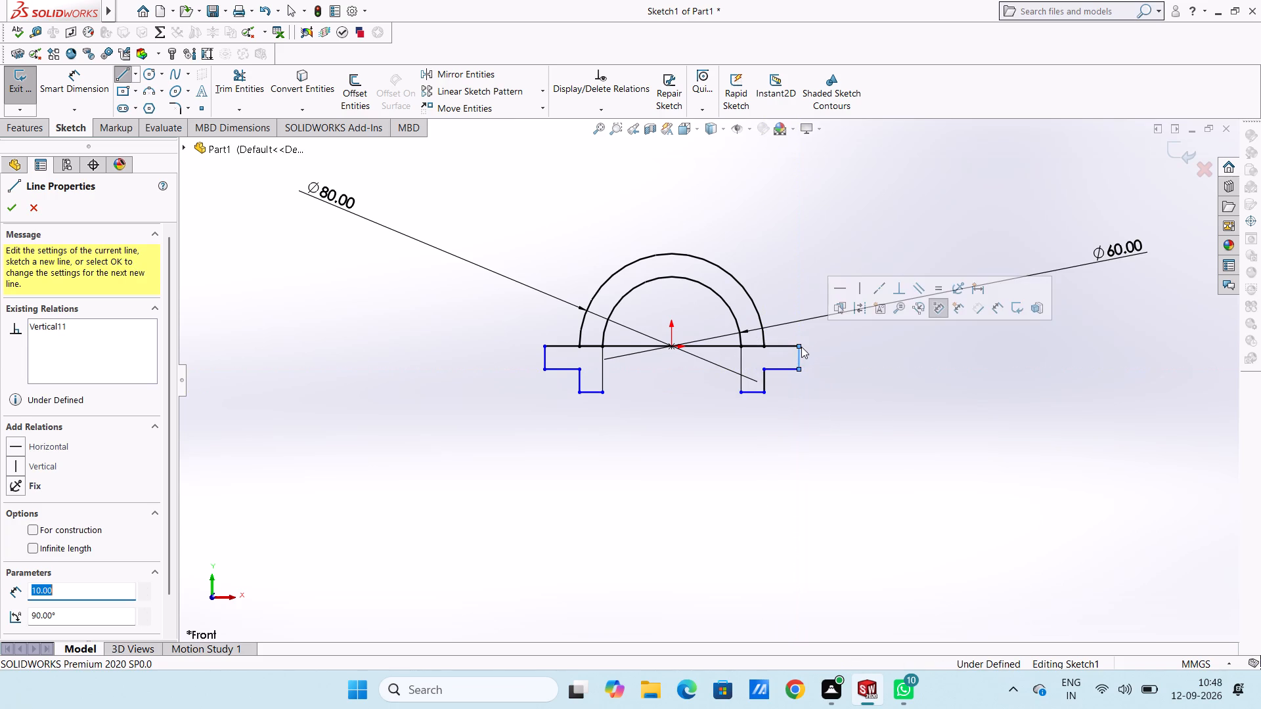
{"action": "key", "text": "Escape"}
{"action": "key", "text": "Escape"}
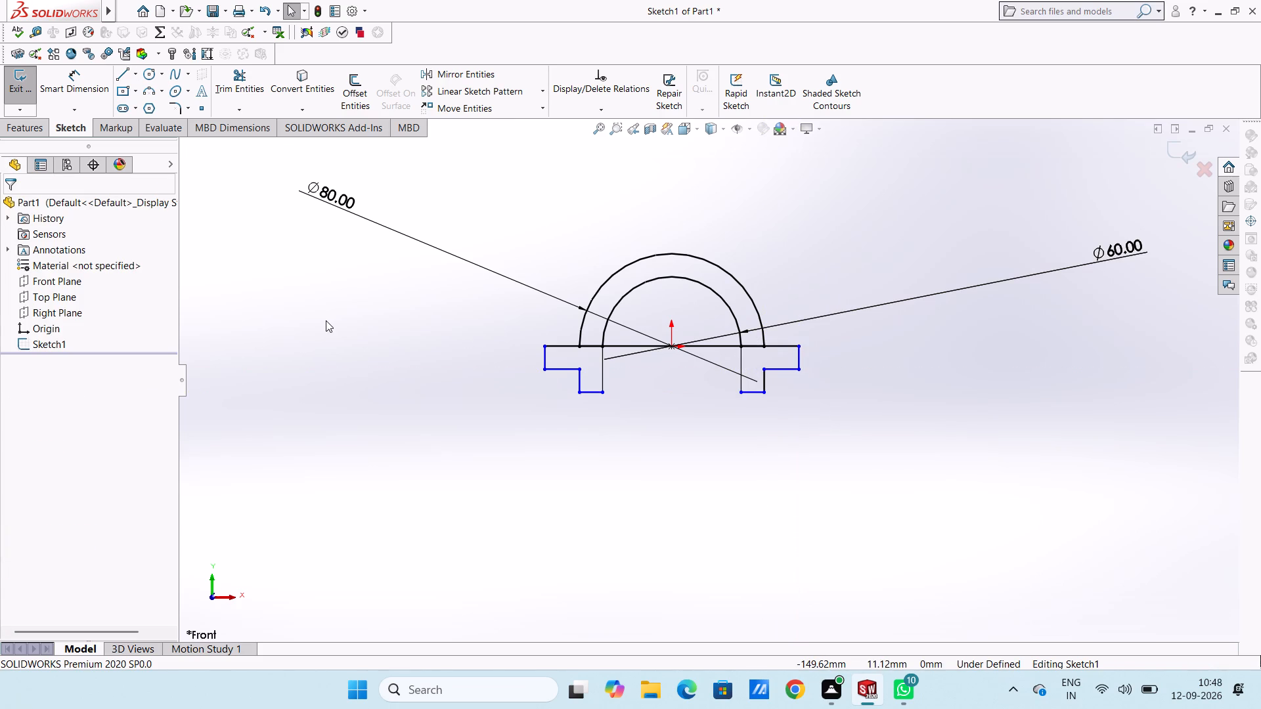
Trim the horizontal base line between the outer arc's two ends, keeping only the upper edges of the left and right flanges.
{"action": "left_click", "coordinate": [255, 95]}
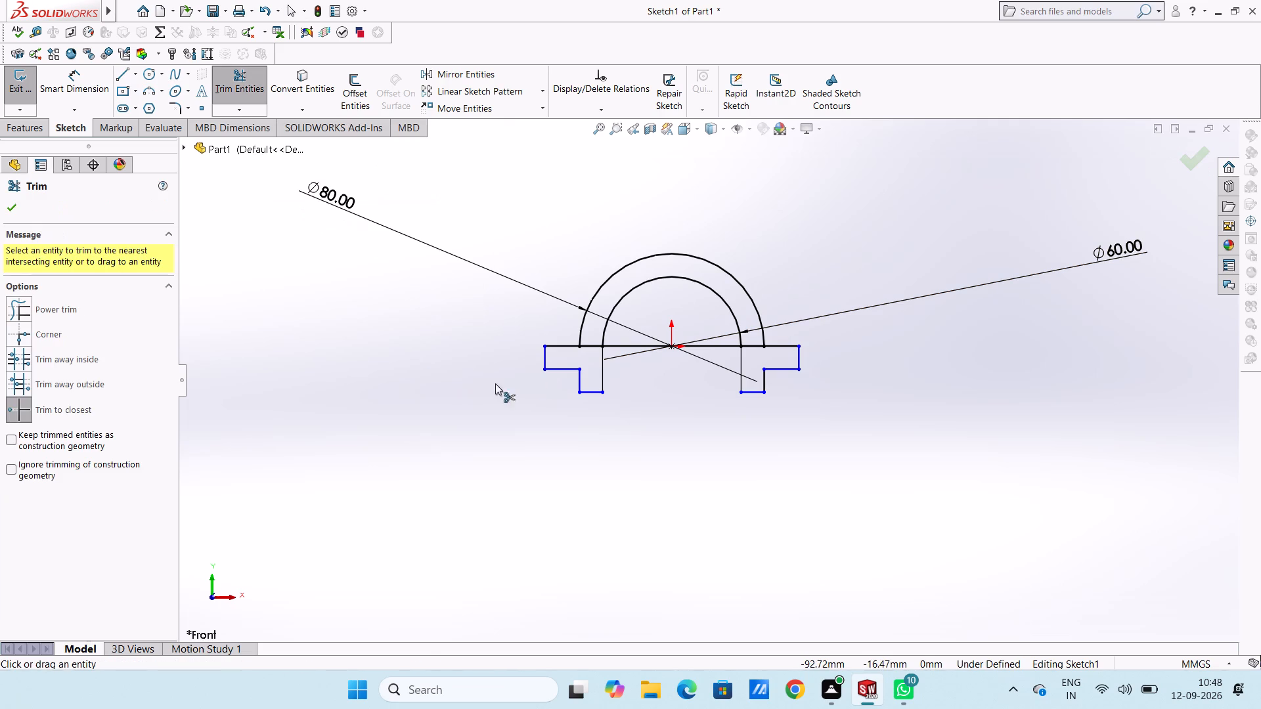
{"action": "left_click", "coordinate": [588, 345]}
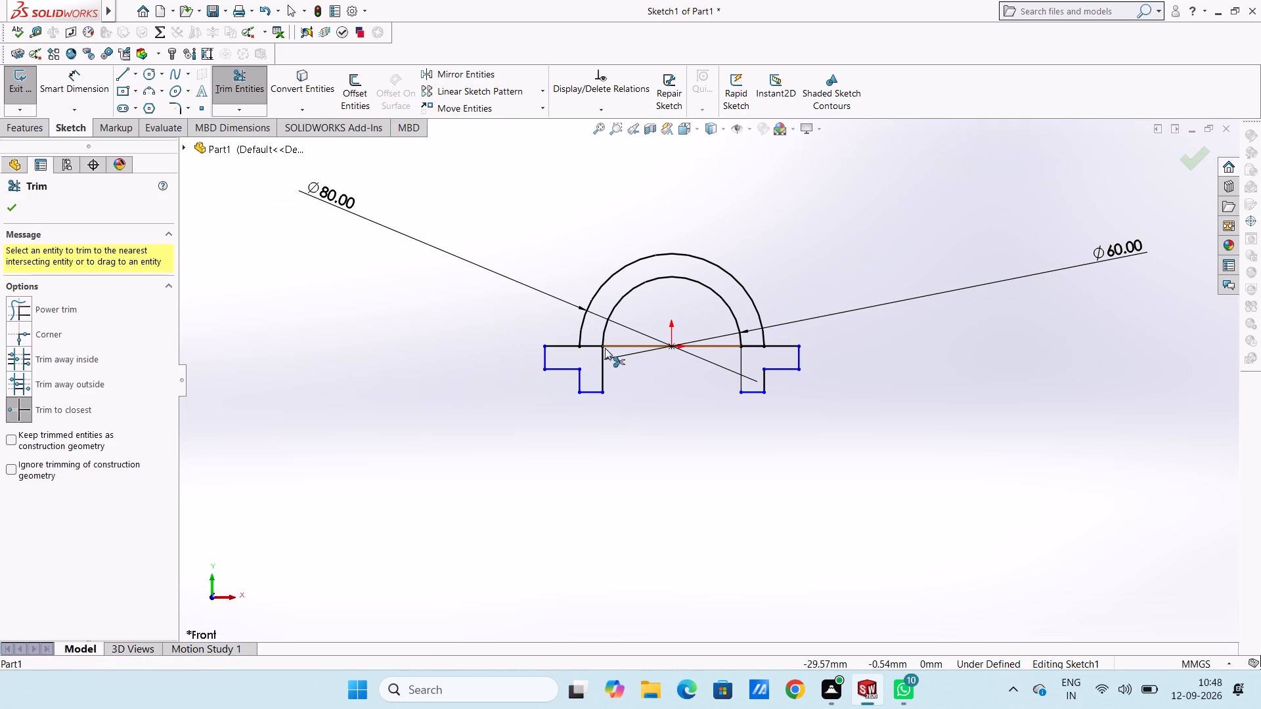
{"action": "left_click", "coordinate": [593, 345]}
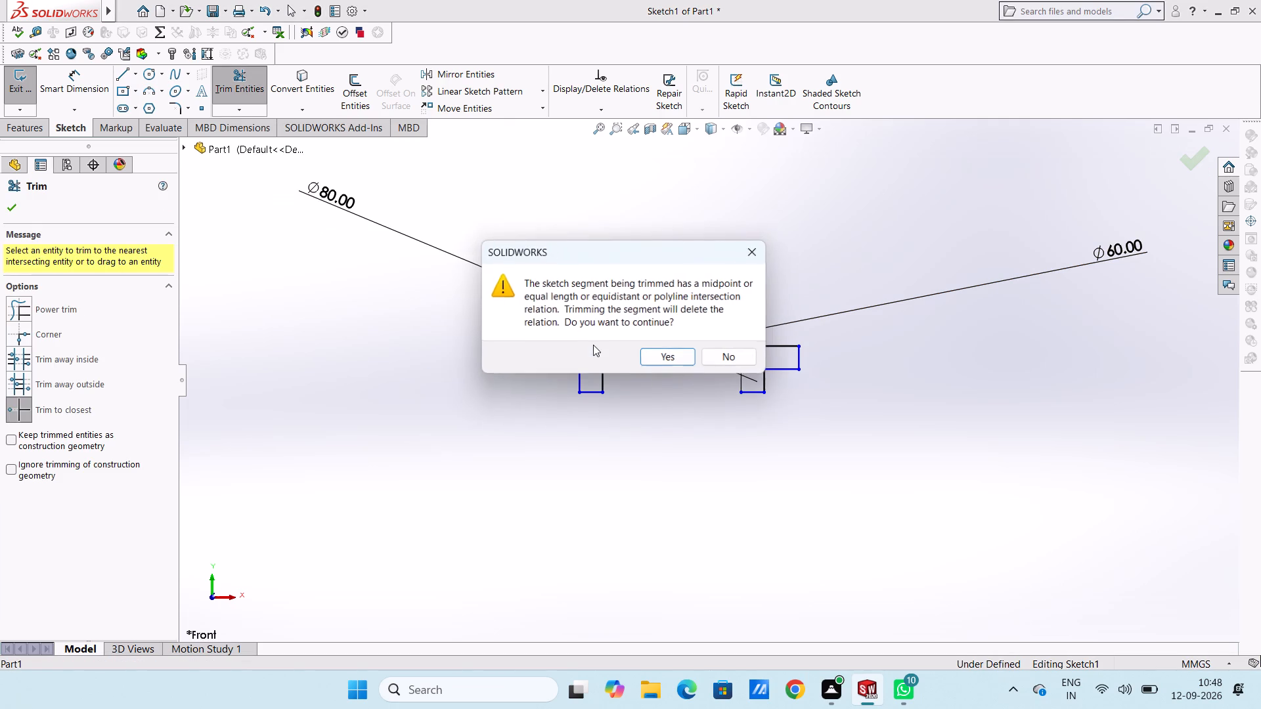
{"action": "left_click", "coordinate": [759, 253]}
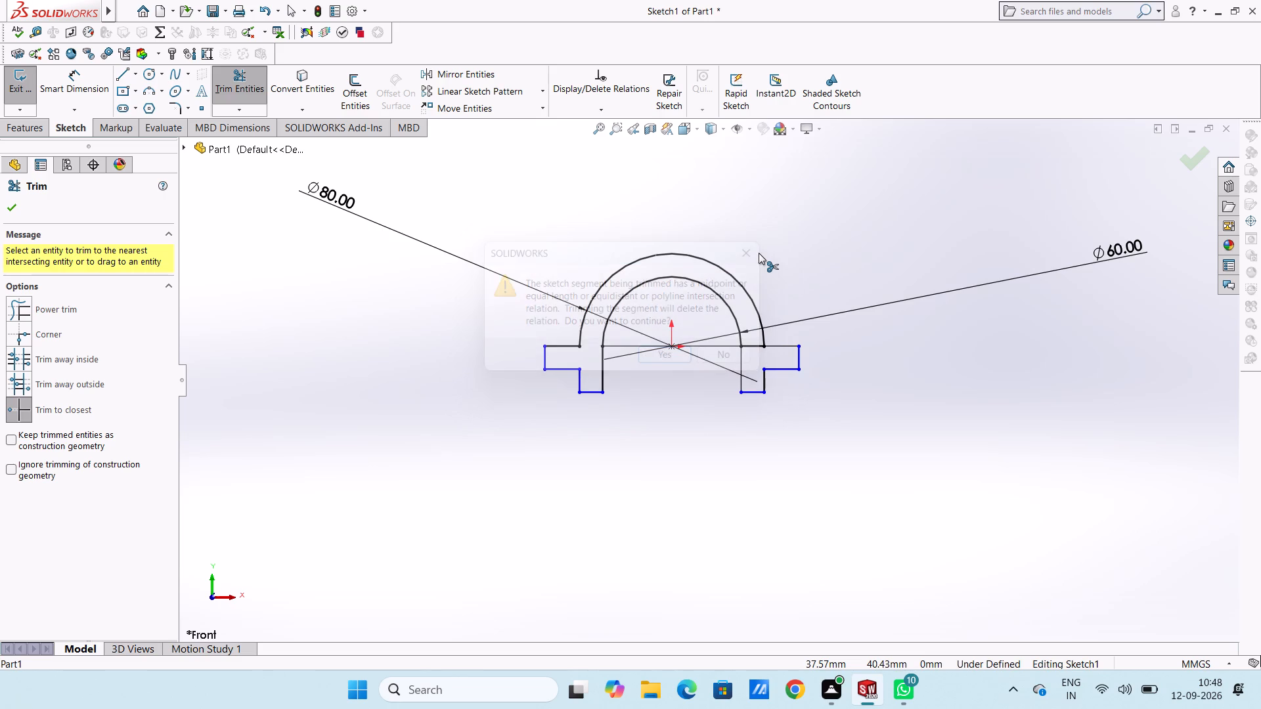
{"action": "left_click", "coordinate": [728, 345]}
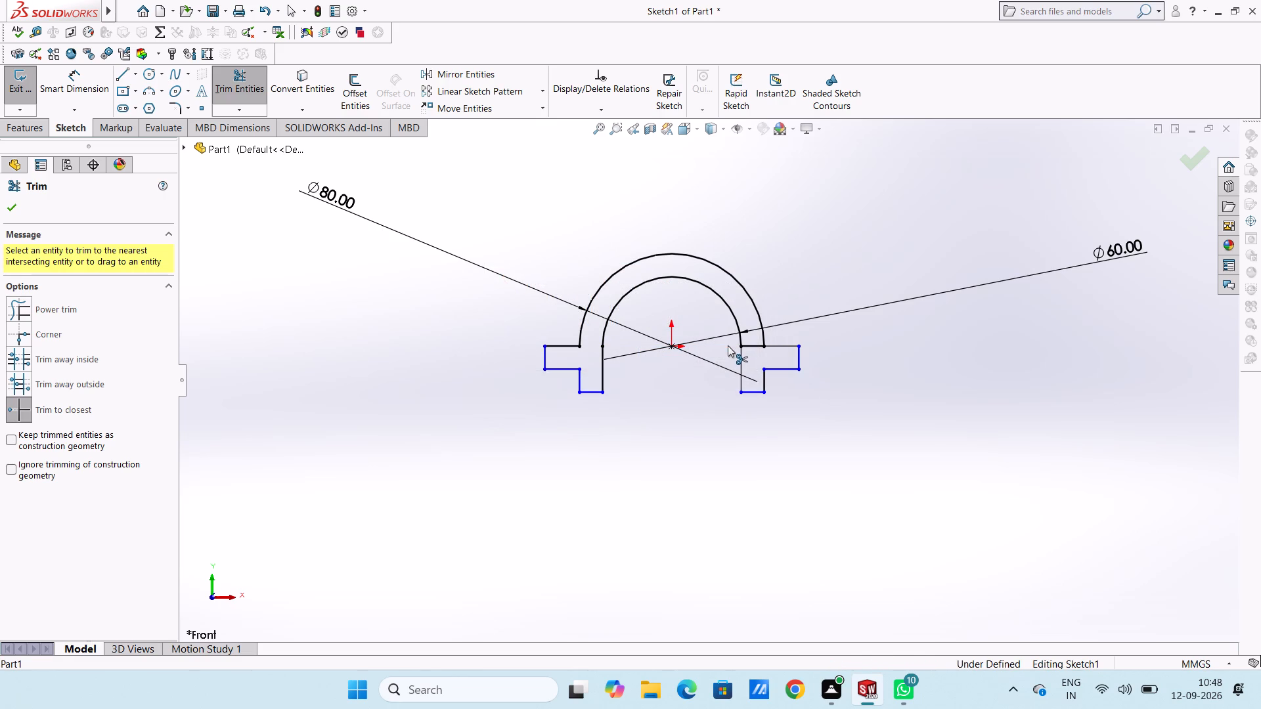
{"action": "left_click", "coordinate": [751, 345]}
{"action": "left_click", "coordinate": [751, 345]}
{"action": "key", "text": "Escape"}
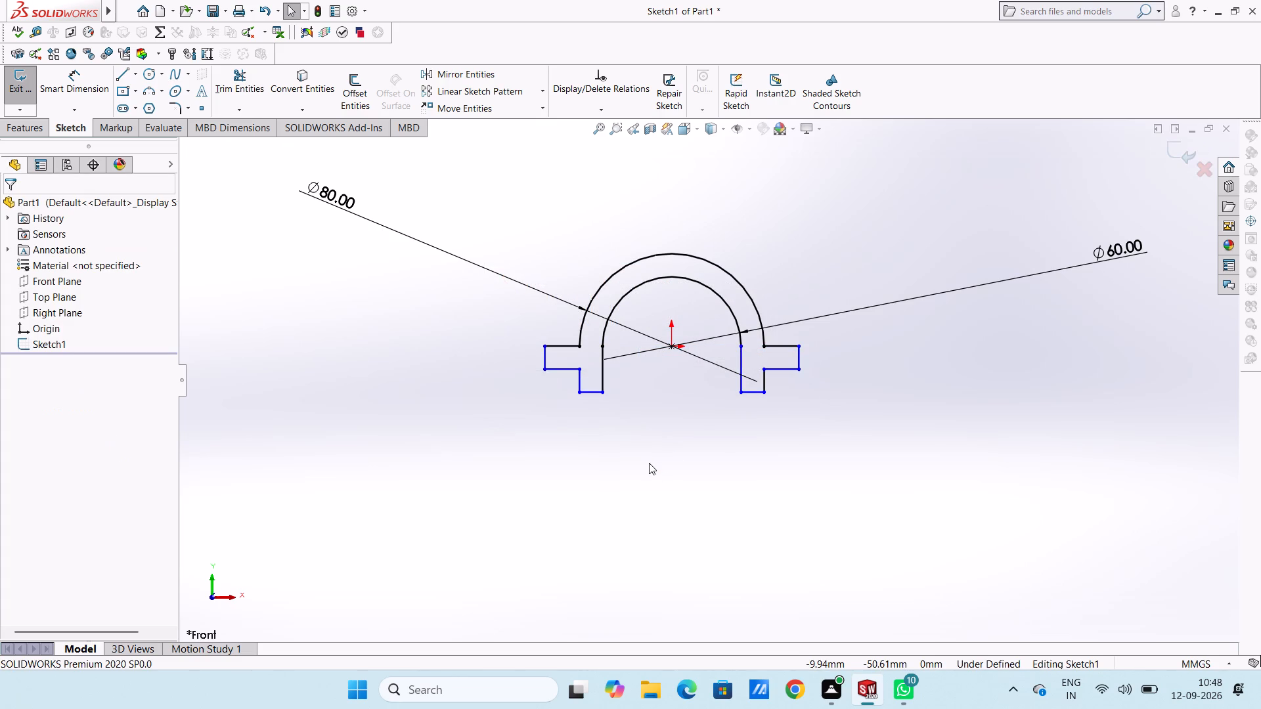
{"action": "key", "text": "Escape"}
Add 15 mm horizontal dimensions to the upper and lower edges of the left flange.
{"action": "left_click", "coordinate": [79, 81]}
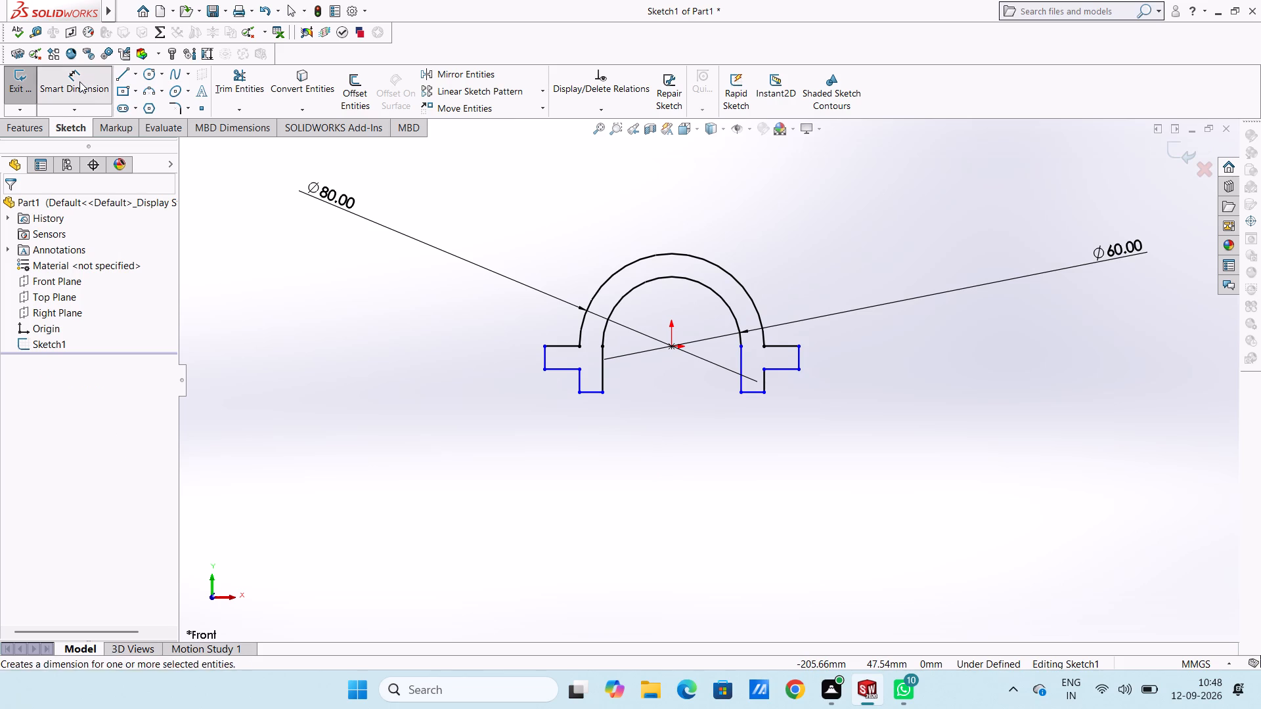
{"action": "left_click", "coordinate": [565, 345]}
{"action": "left_click", "coordinate": [555, 188]}
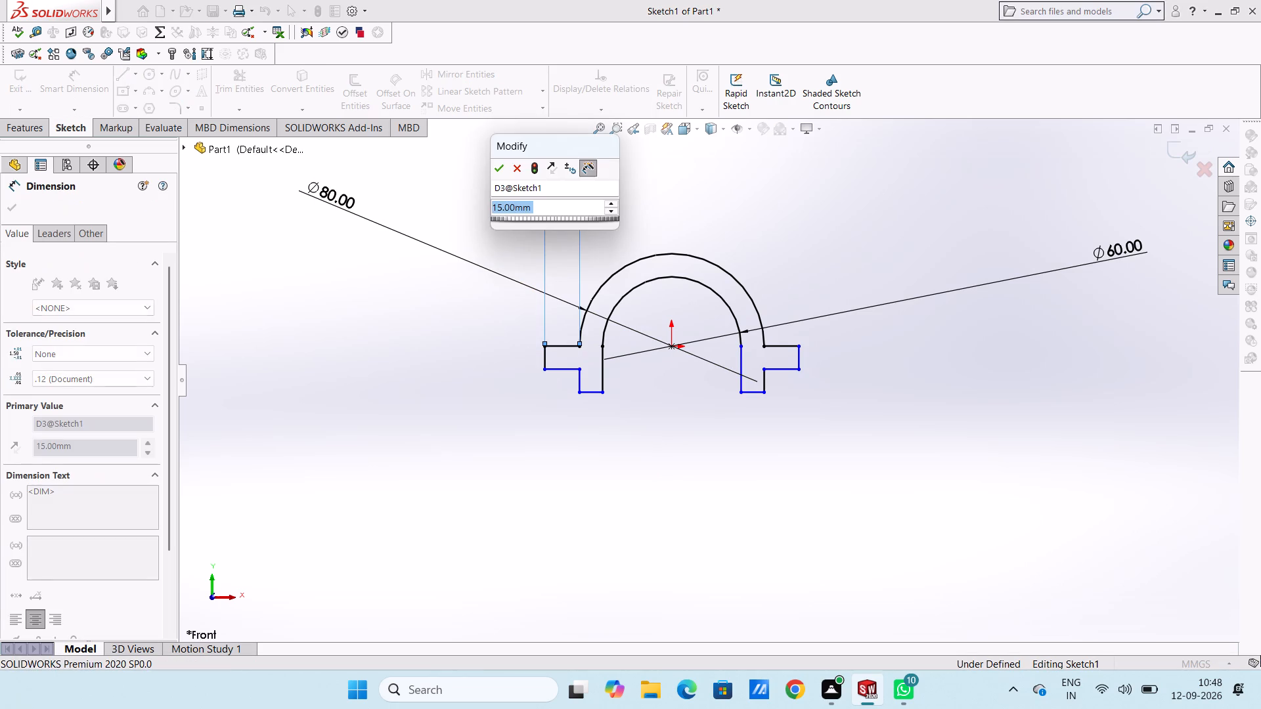
{"action": "key", "text": "Return"}
{"action": "left_click", "coordinate": [480, 305]}
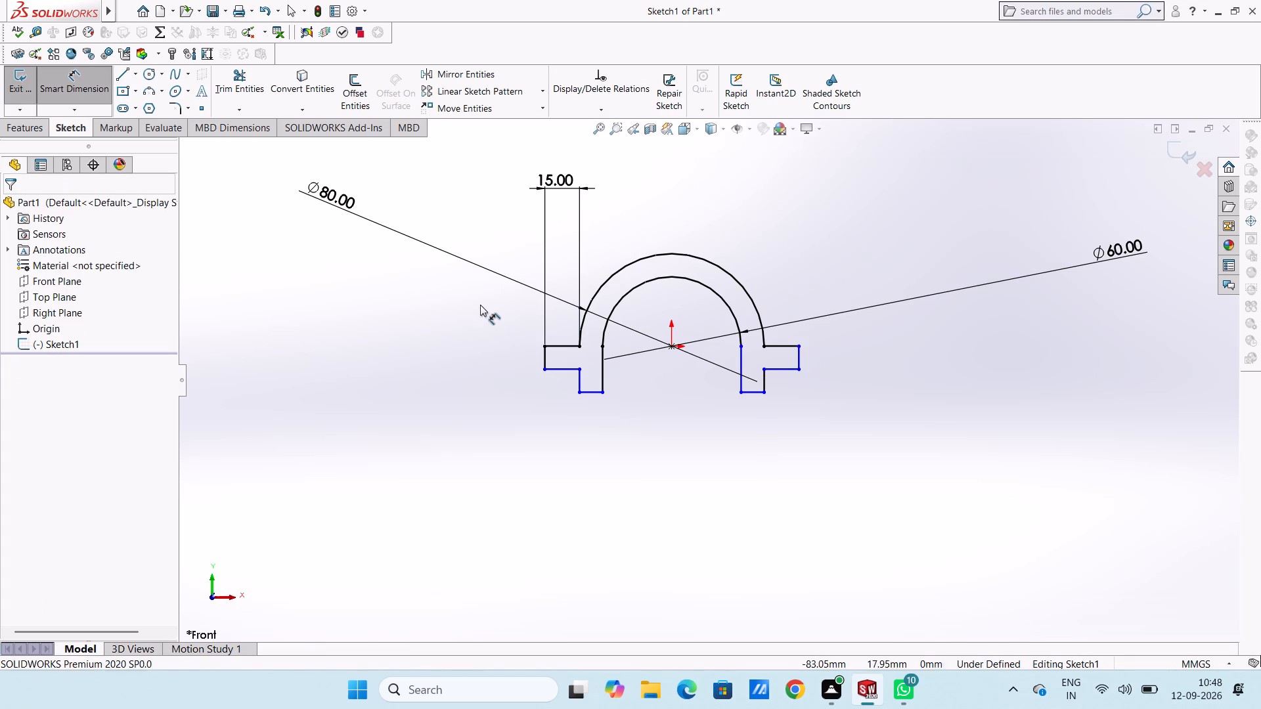
{"action": "left_click", "coordinate": [559, 371]}
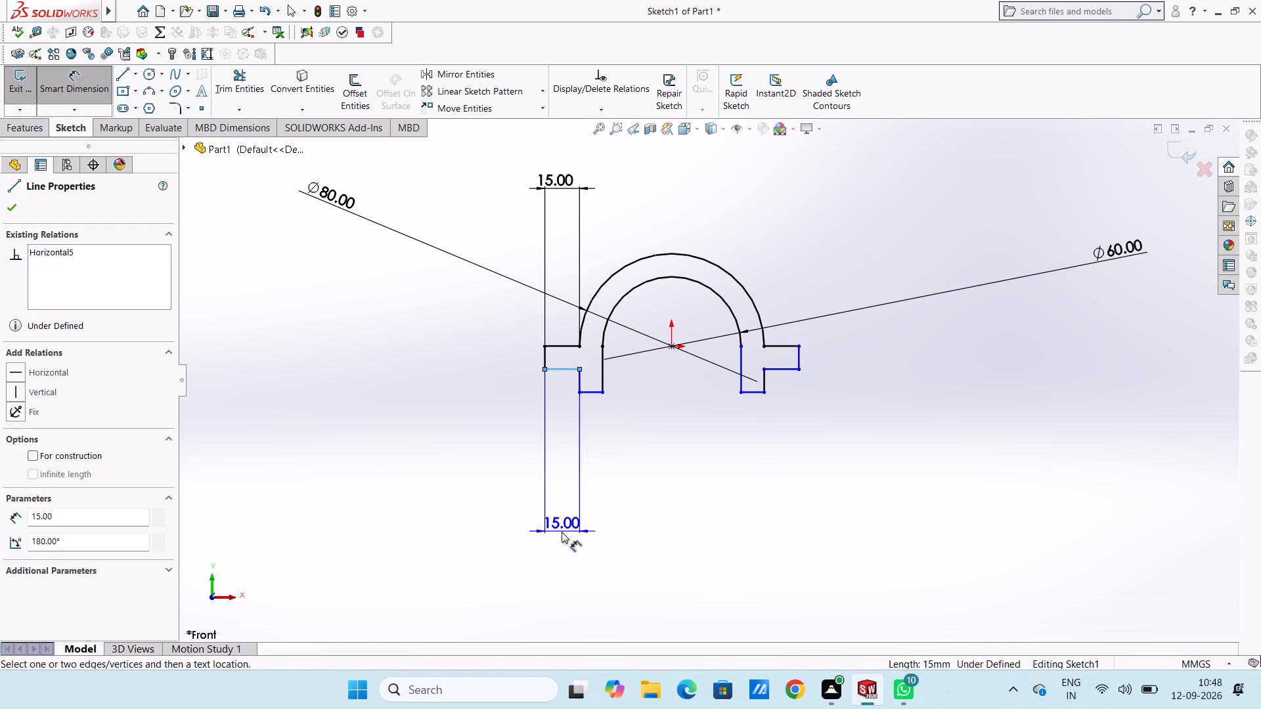
{"action": "left_click", "coordinate": [562, 532]}
{"action": "key", "text": "Return"}
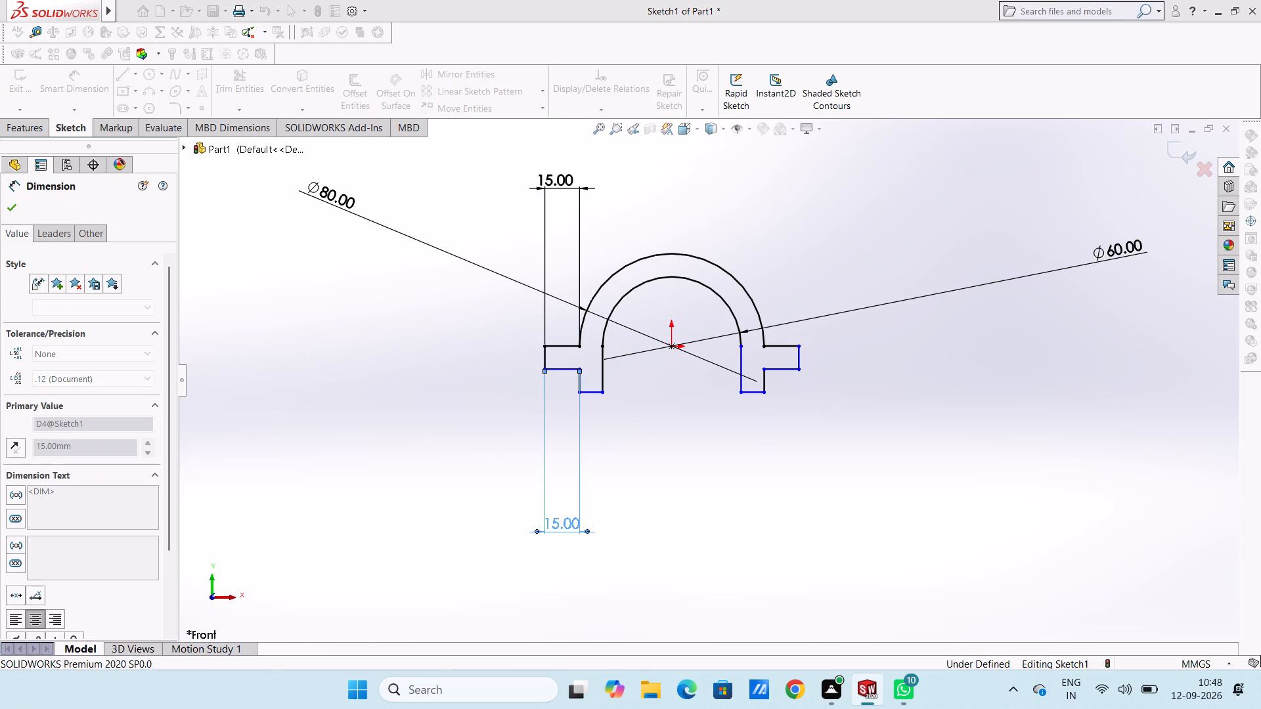
{"action": "left_click", "coordinate": [637, 497]}
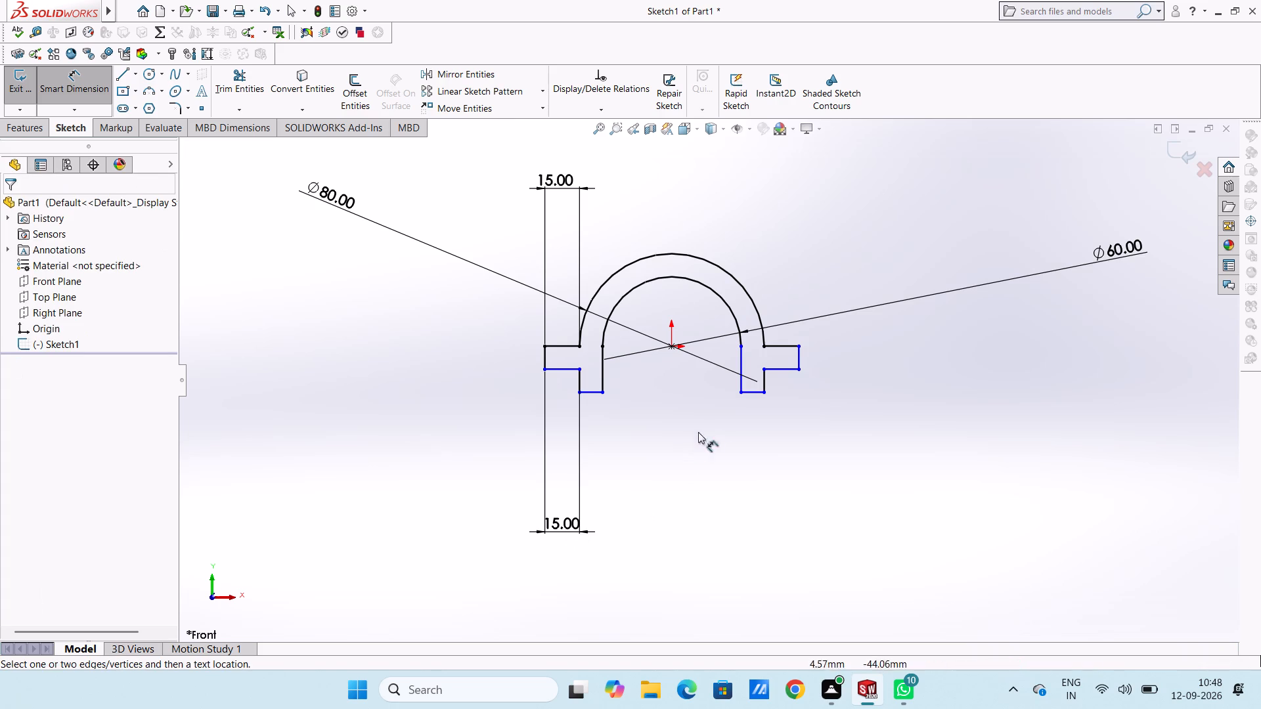
Add 10 mm vertical dimensions to the outer end edges of the right and left flanges.
{"action": "left_click", "coordinate": [803, 360]}
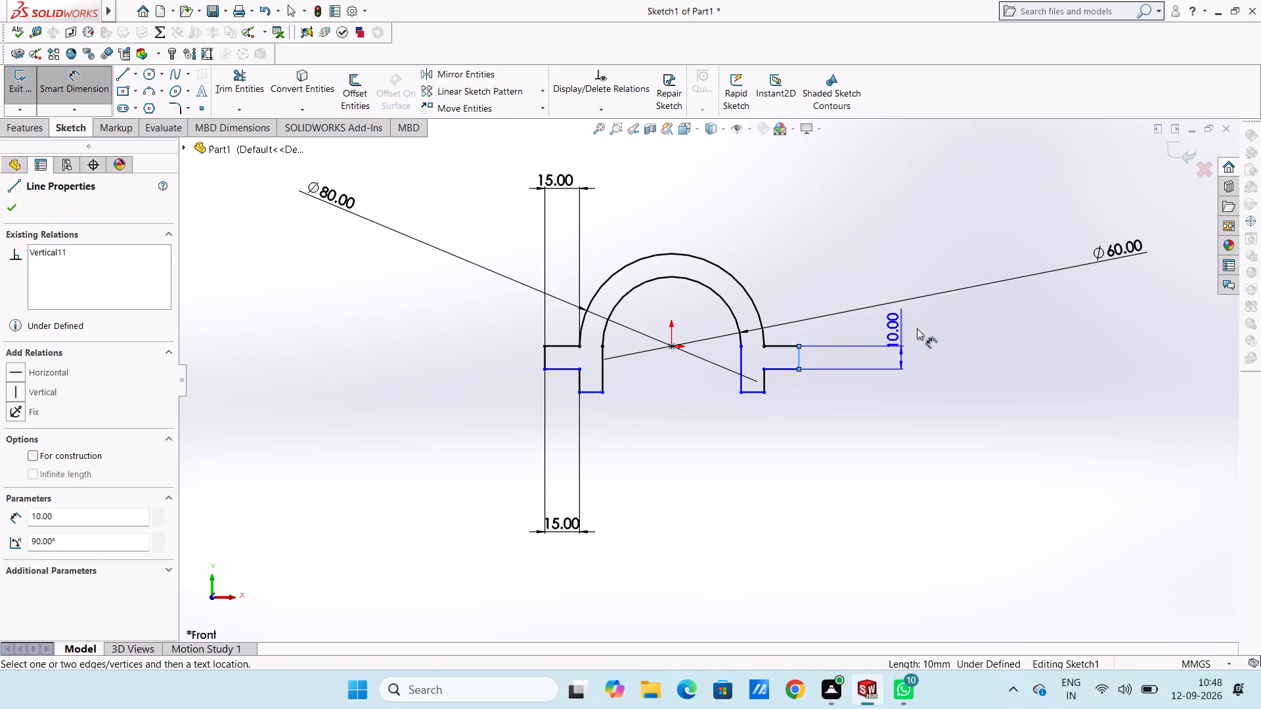
{"action": "left_click", "coordinate": [1027, 317]}
{"action": "key", "text": "Return"}
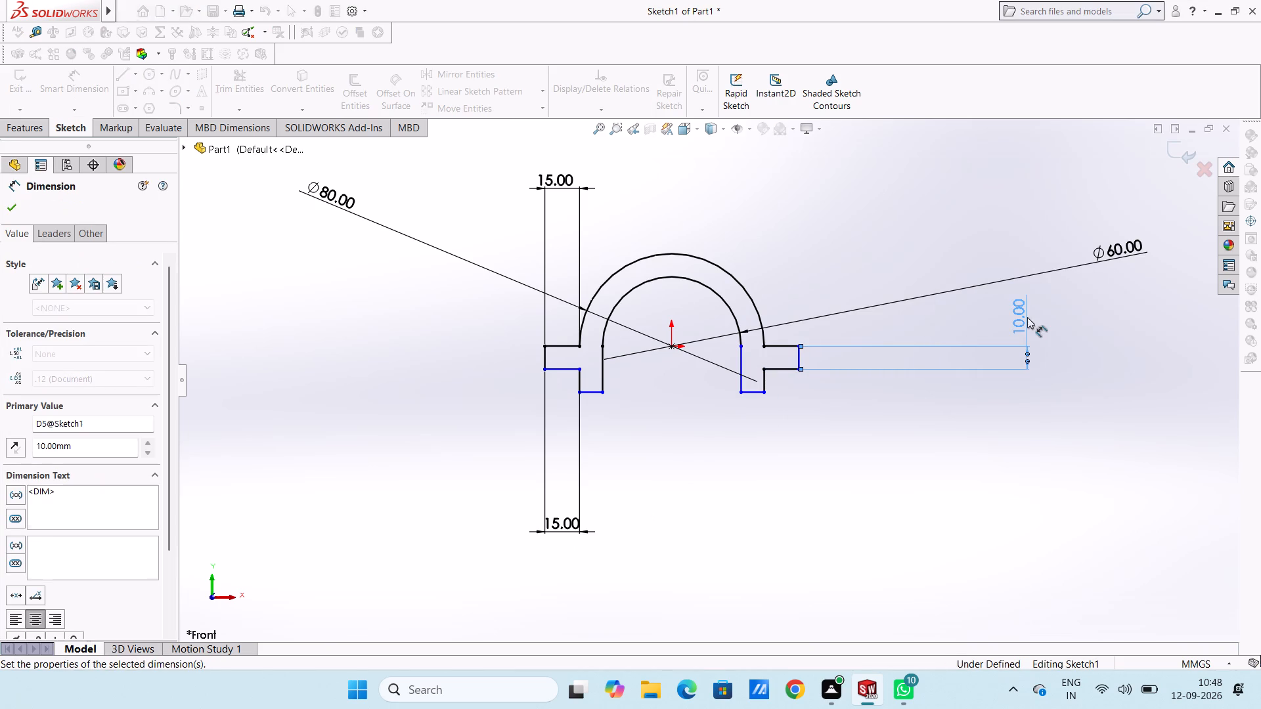
{"action": "left_click", "coordinate": [952, 471]}
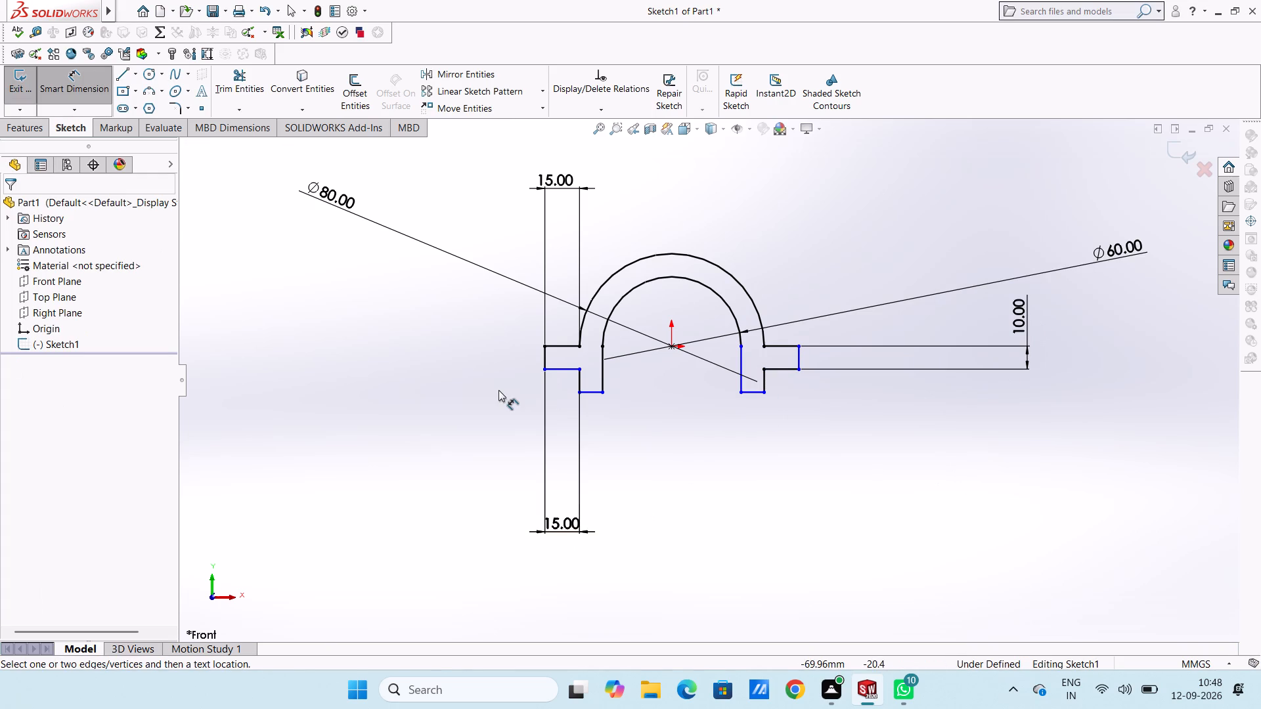
{"action": "left_click", "coordinate": [546, 360]}
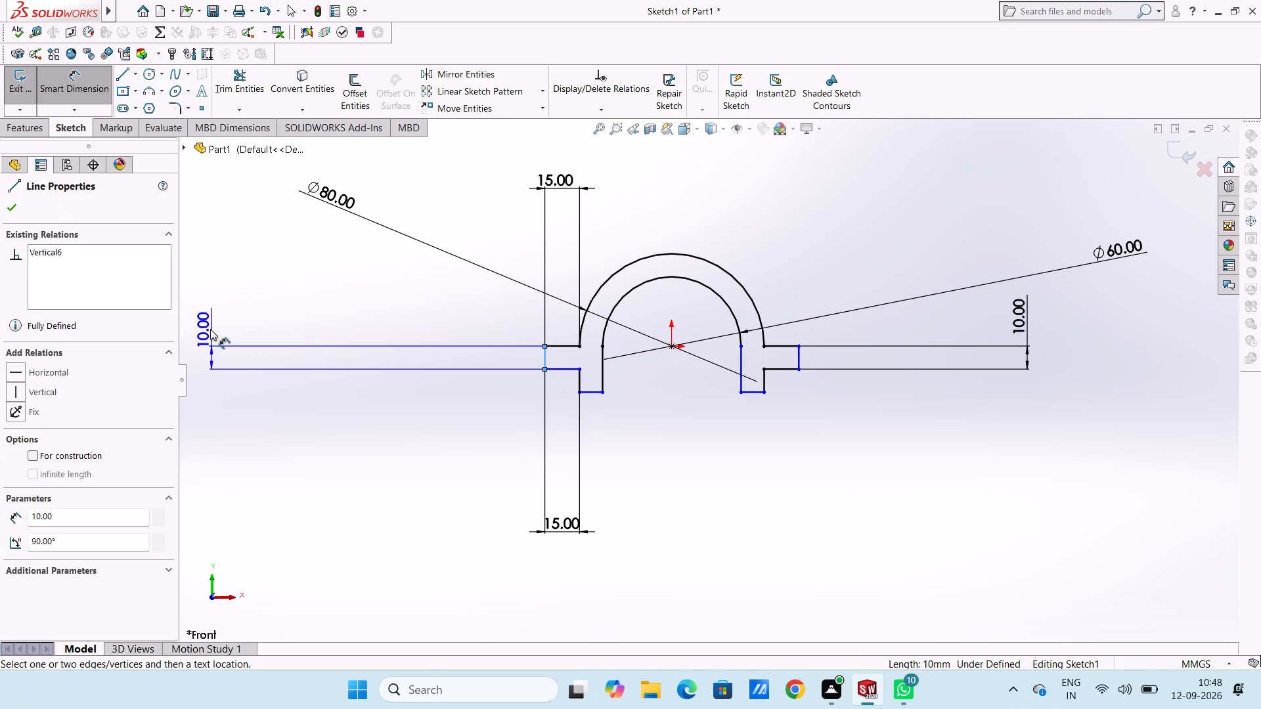
{"action": "left_click", "coordinate": [322, 330]}
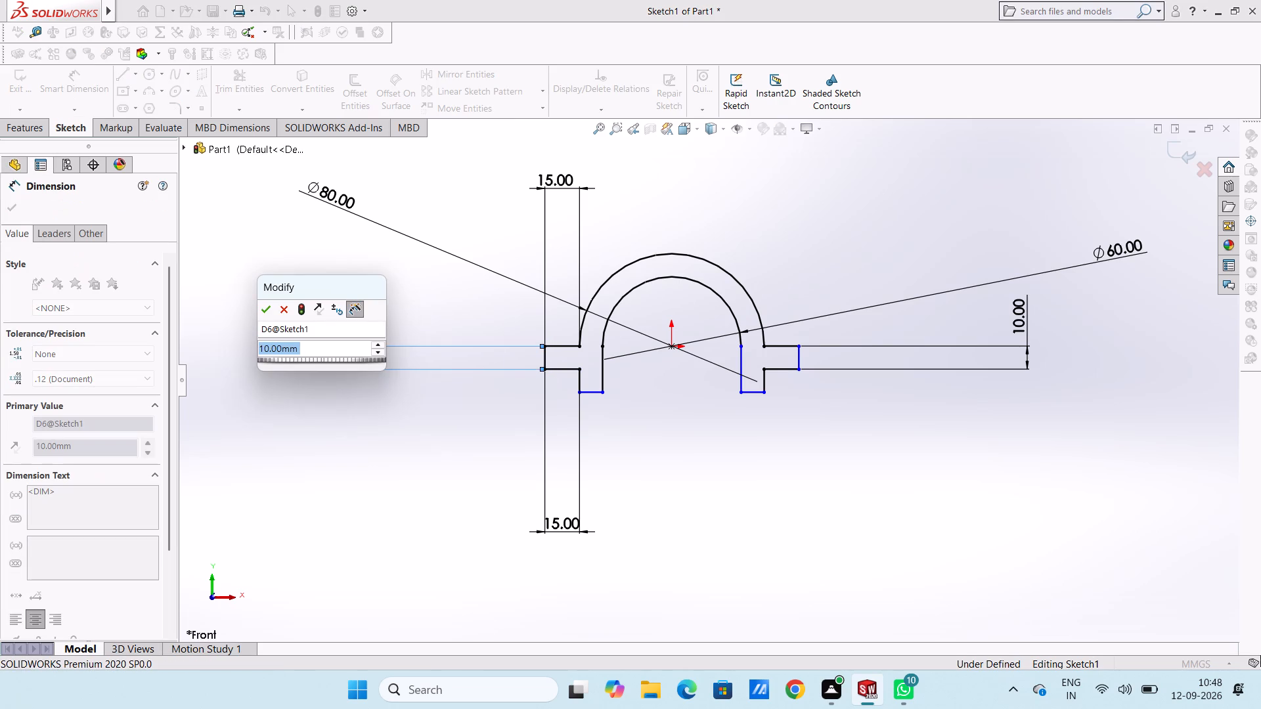
{"action": "key", "text": "Return"}
{"action": "left_click", "coordinate": [433, 466]}
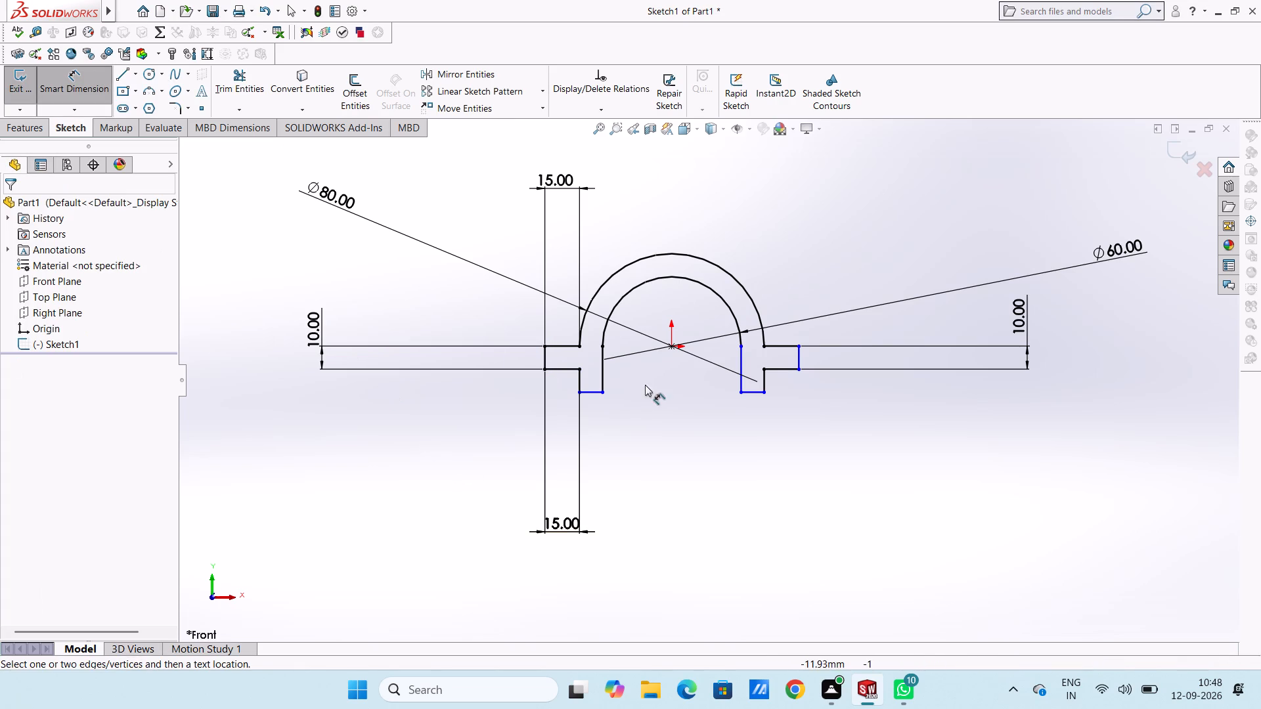
Add a 55 mm horizontal dimension from the origin to the right flange's upper outer corner.
{"action": "left_click", "coordinate": [672, 347]}
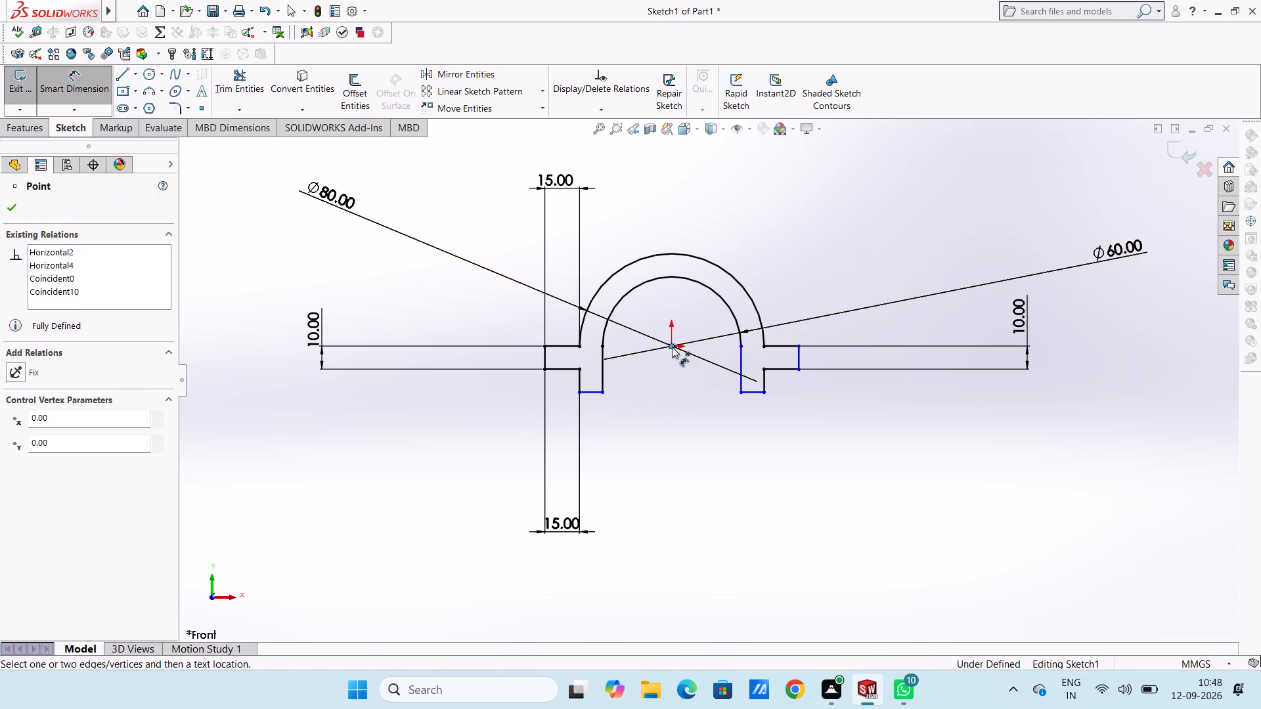
{"action": "left_click", "coordinate": [801, 348]}
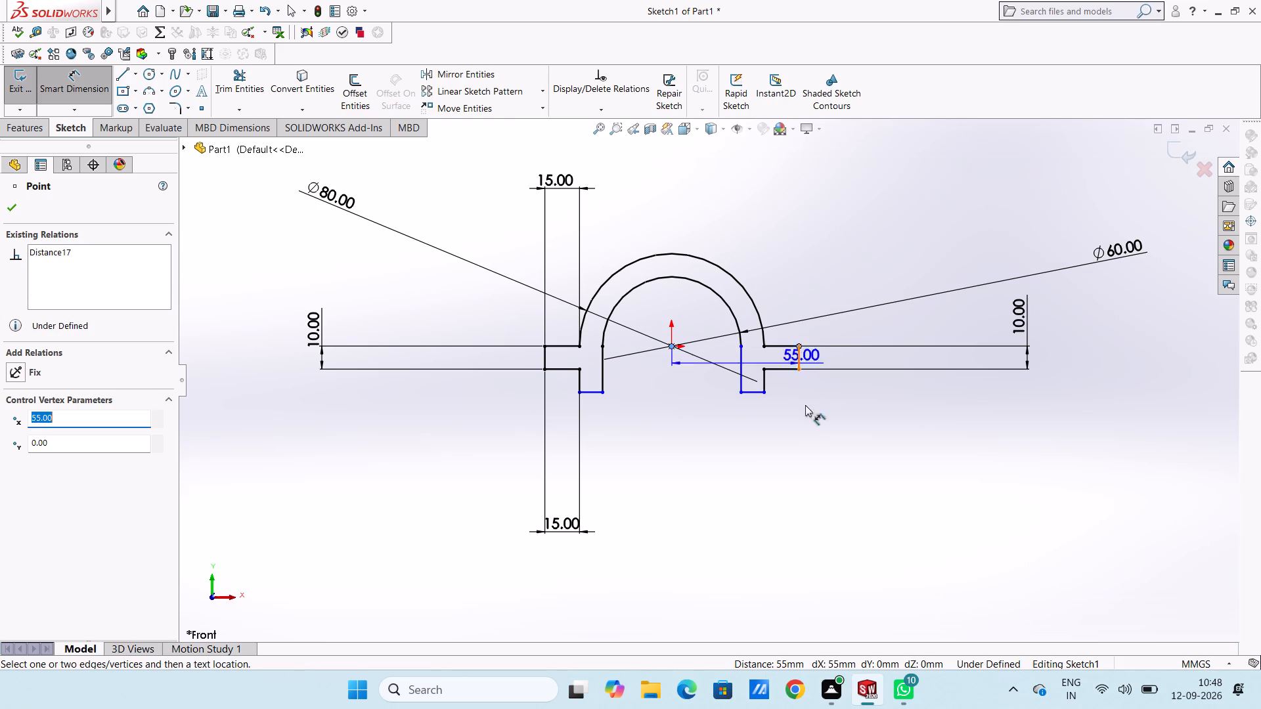
{"action": "left_click", "coordinate": [816, 555]}
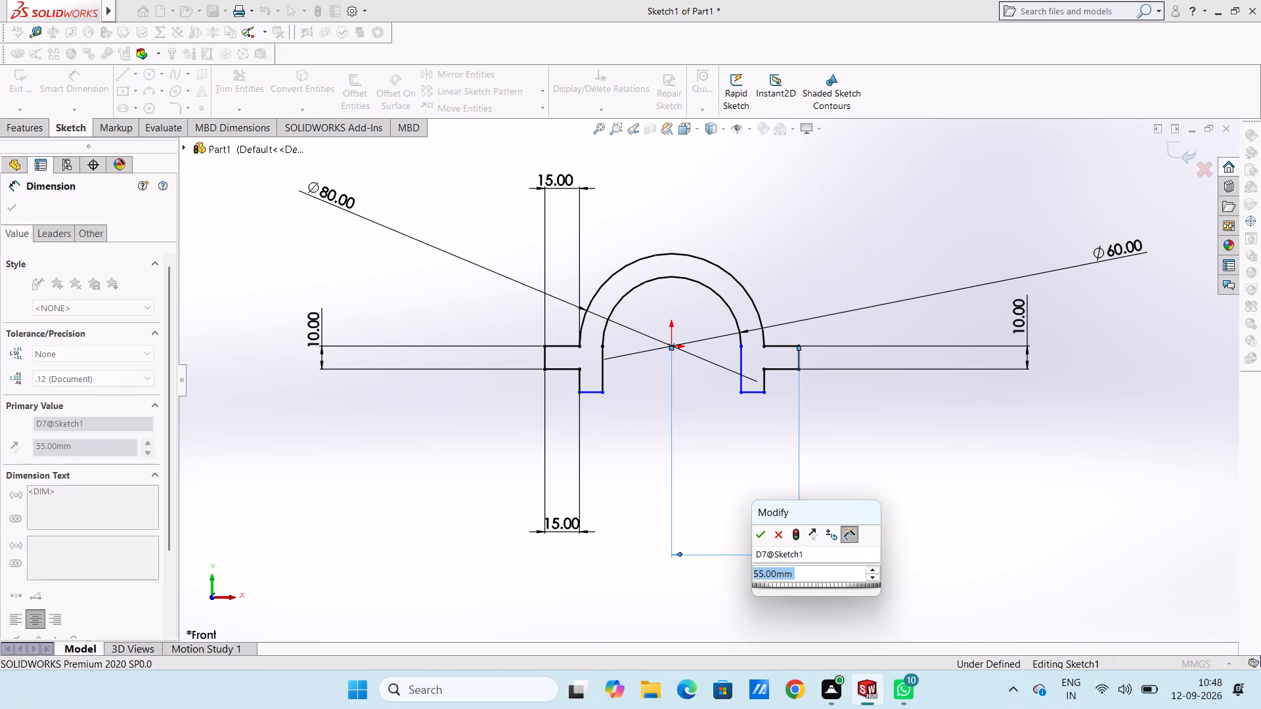
{"action": "key", "text": "Return"}
{"action": "left_click", "coordinate": [823, 491]}
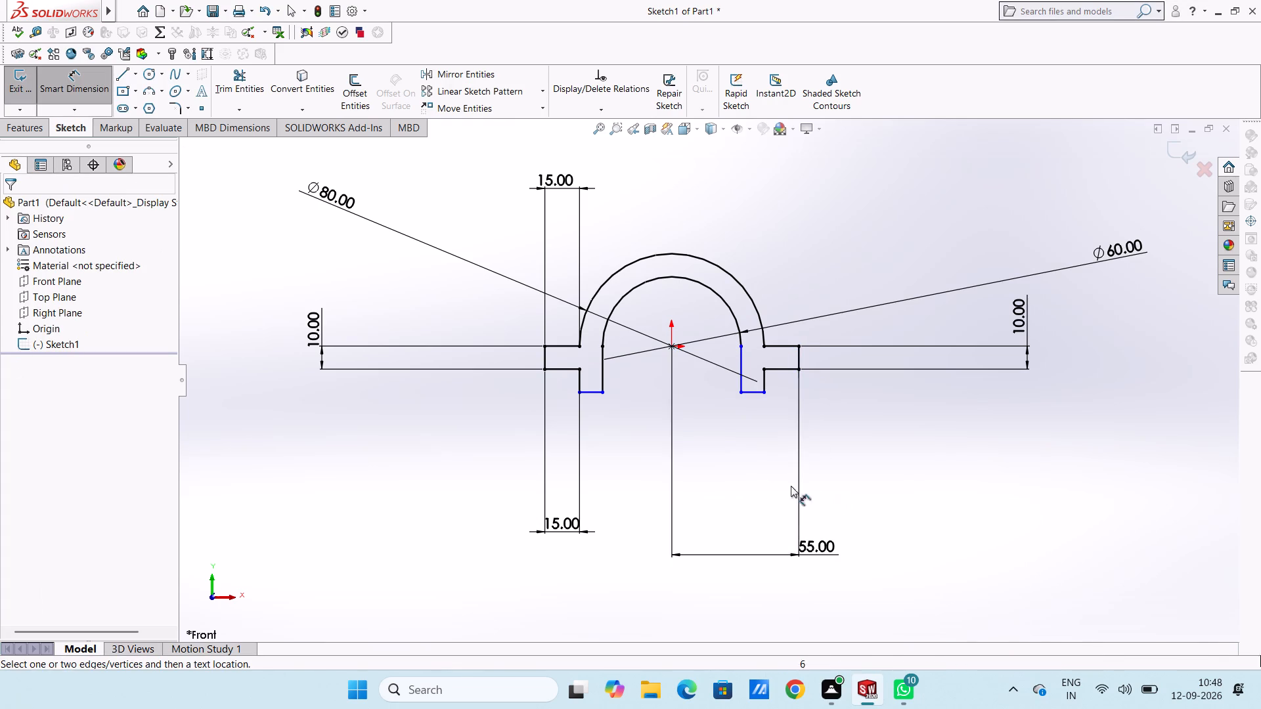
Add an 80 mm horizontal dimension between the outer bottom corners of the left and right legs.
{"action": "left_click", "coordinate": [579, 394]}
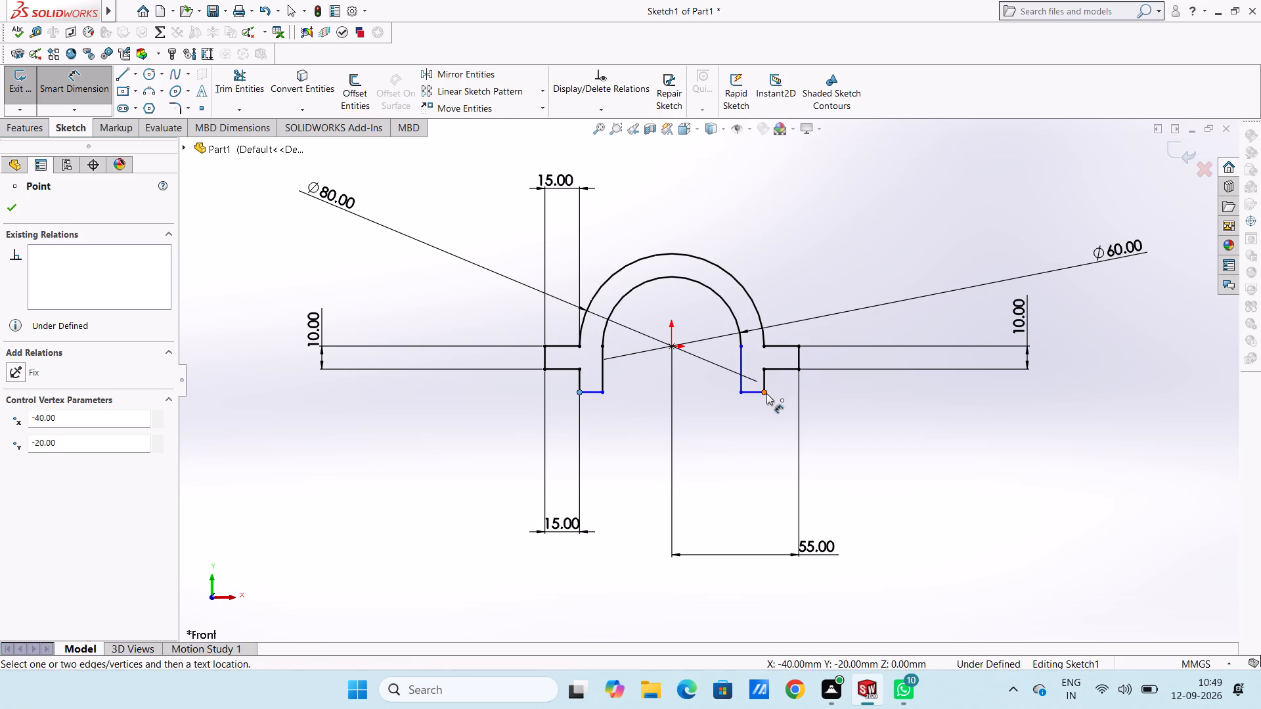
{"action": "left_click", "coordinate": [766, 393]}
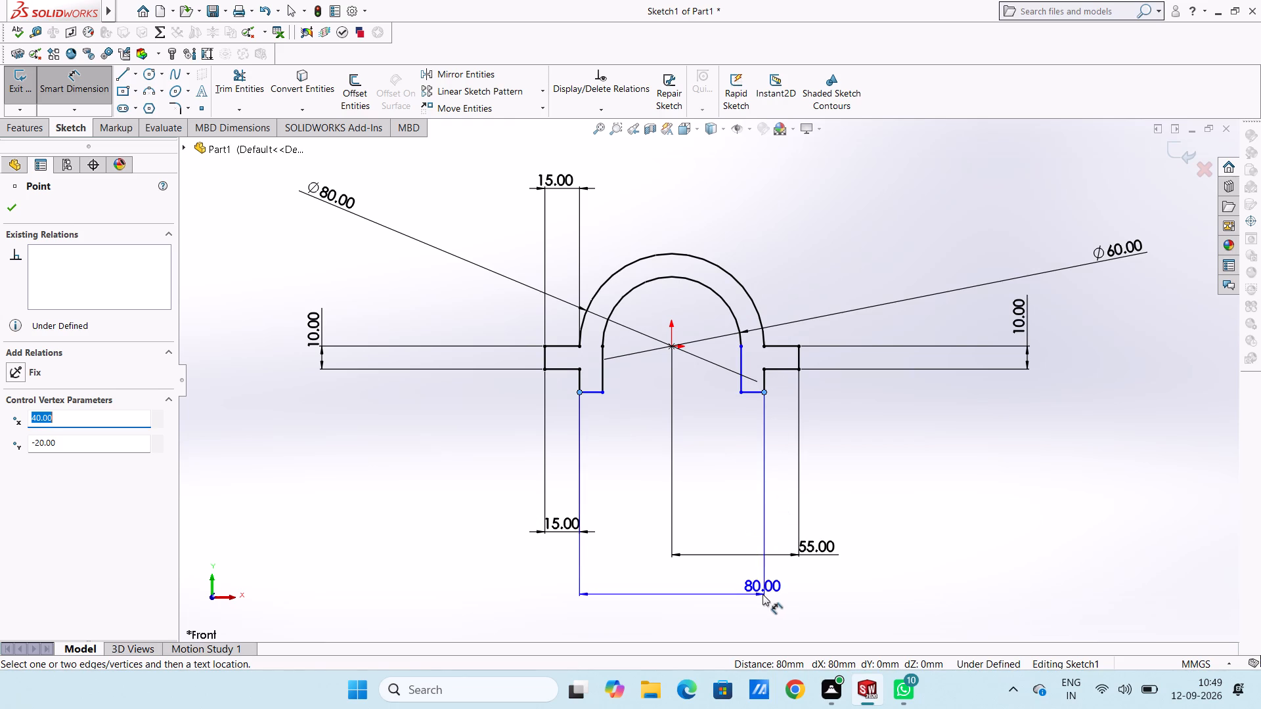
{"action": "left_click", "coordinate": [756, 585]}
{"action": "key", "text": "Return"}
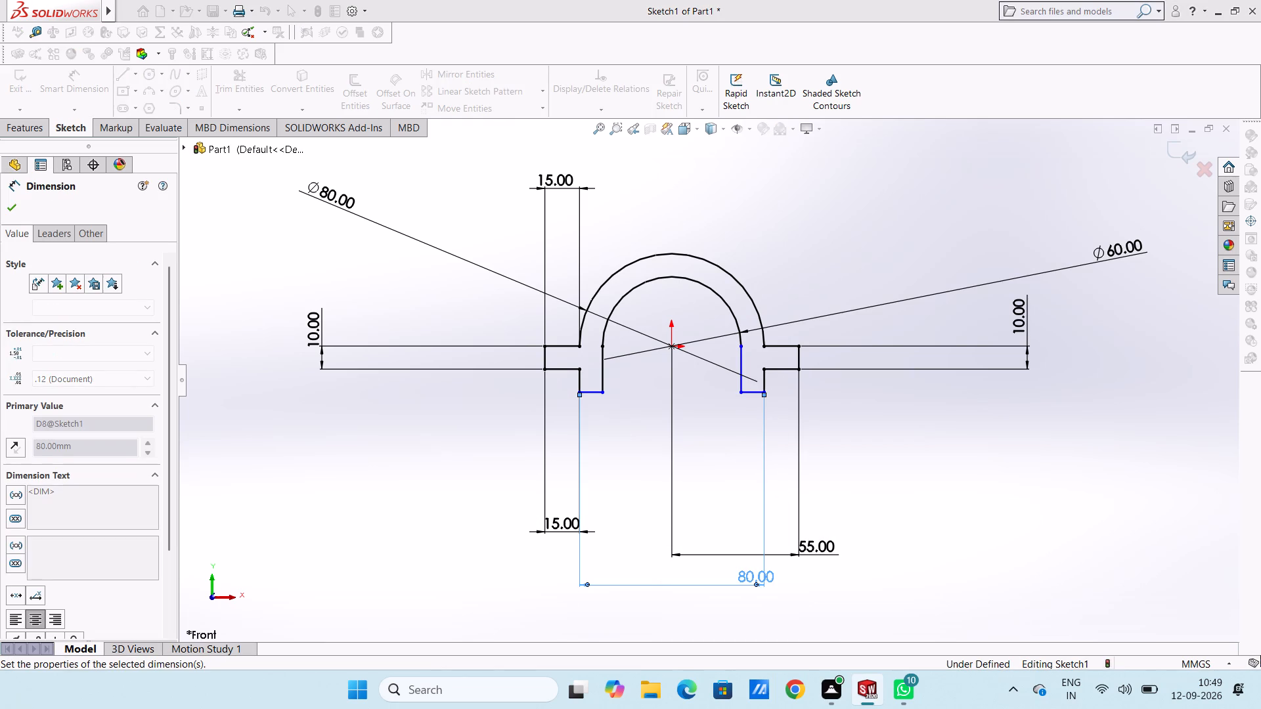
{"action": "left_click", "coordinate": [729, 494]}
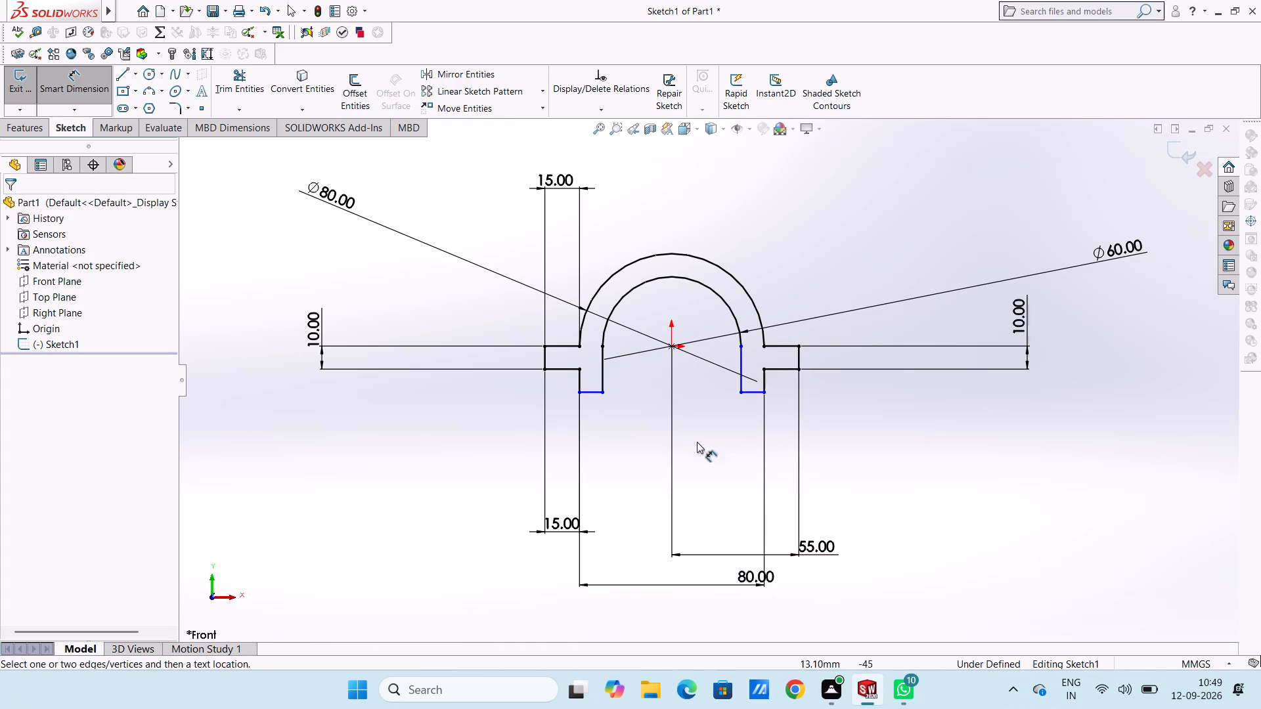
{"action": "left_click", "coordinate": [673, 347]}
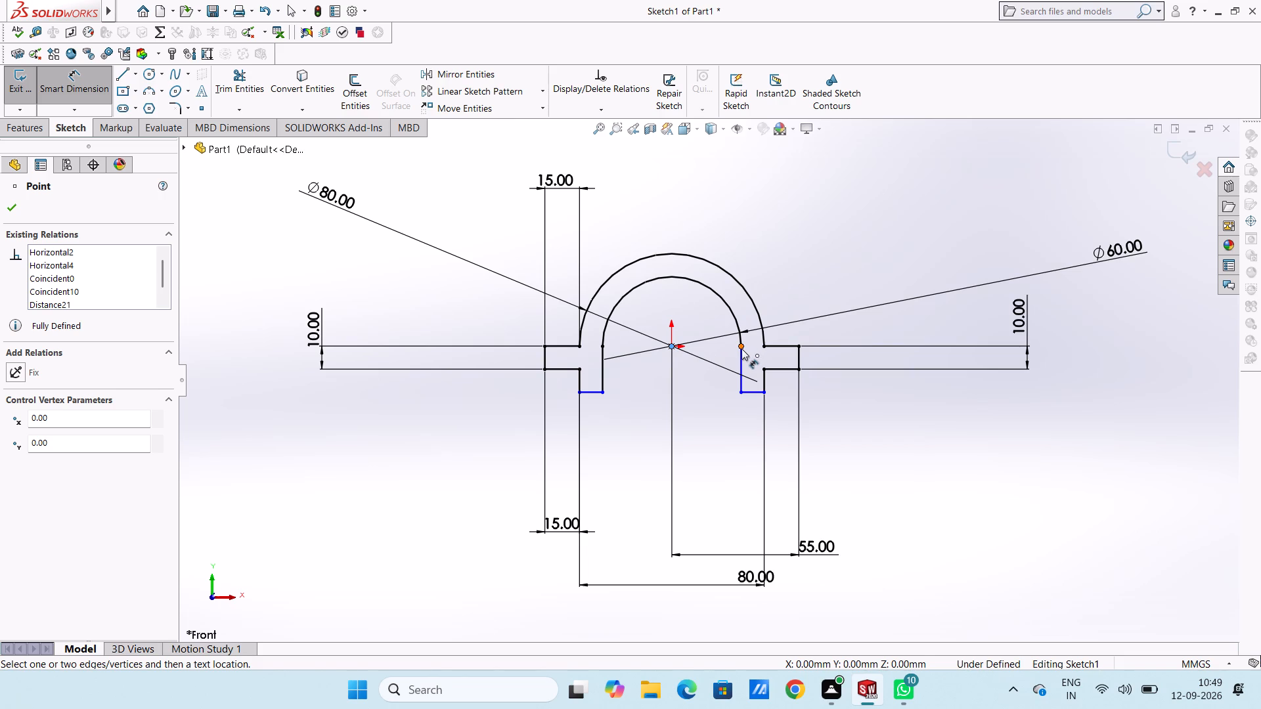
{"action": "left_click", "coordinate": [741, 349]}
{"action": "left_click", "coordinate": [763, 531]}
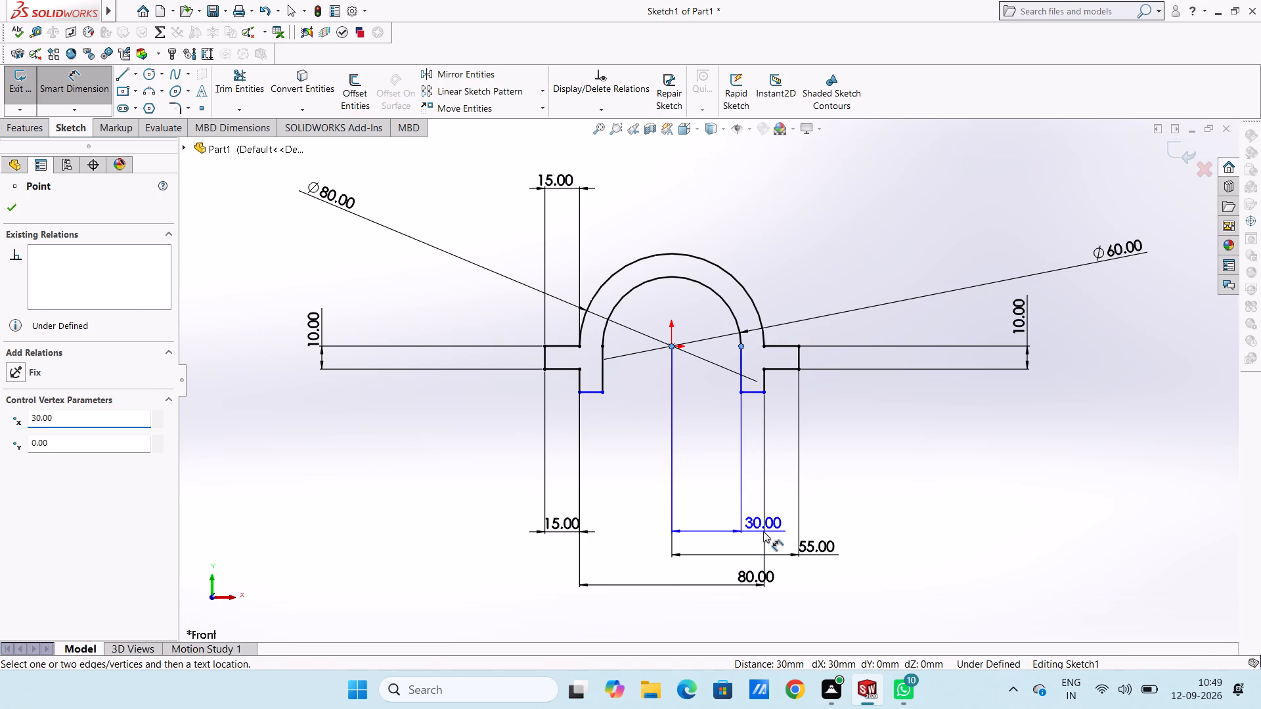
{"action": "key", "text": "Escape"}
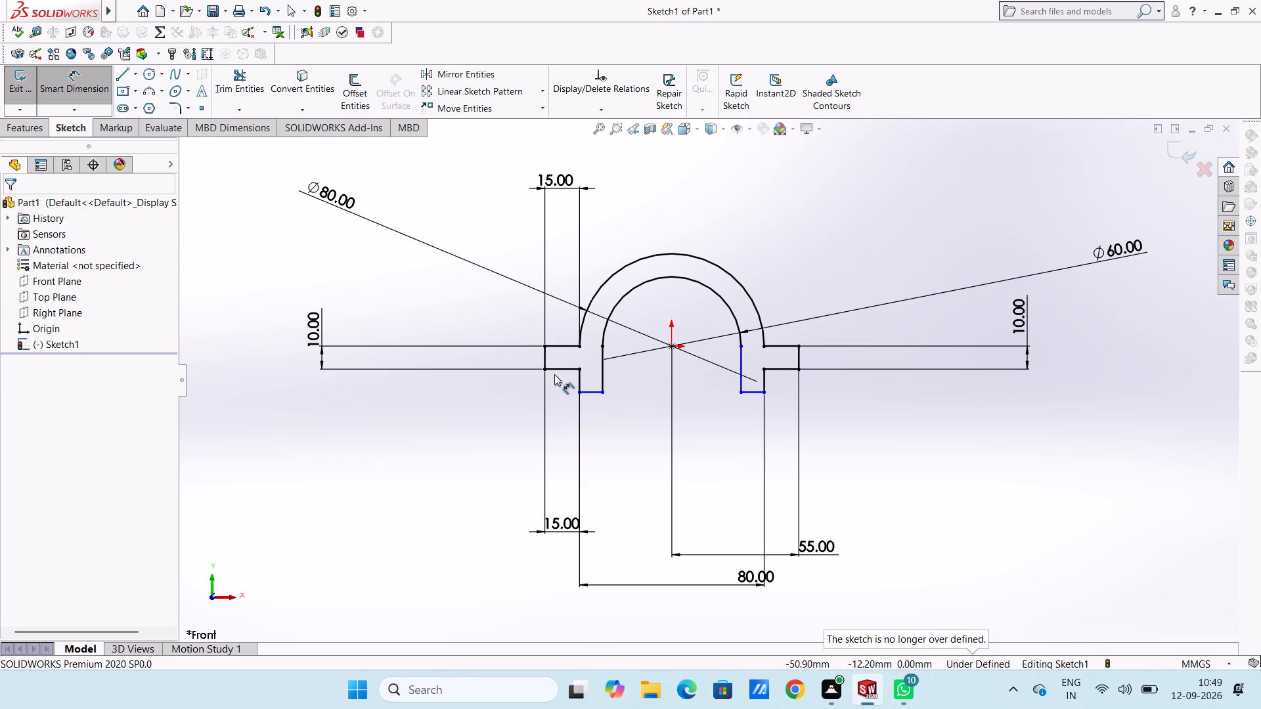
Dimension the left leg's outer vertical edge below the flange at 10 mm and the right leg's inner vertical edge at 20 mm.
{"action": "left_click", "coordinate": [581, 378]}
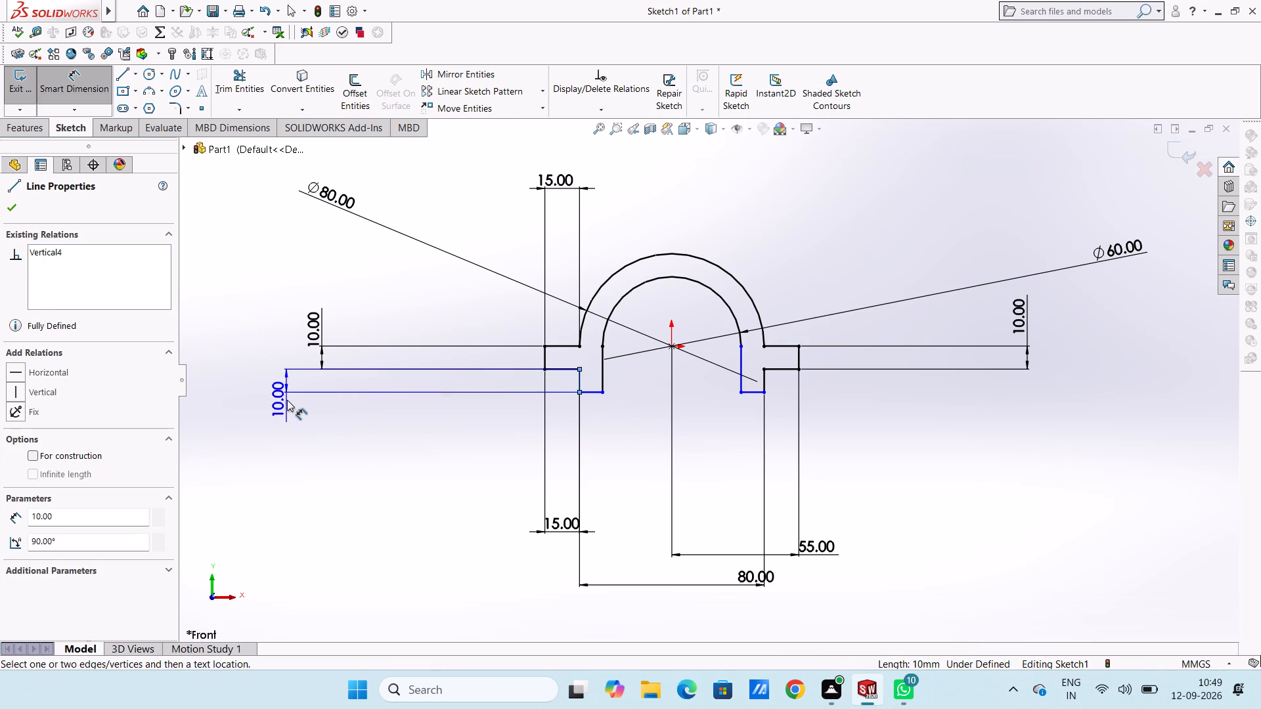
{"action": "left_click", "coordinate": [287, 400]}
{"action": "key", "text": "Return"}
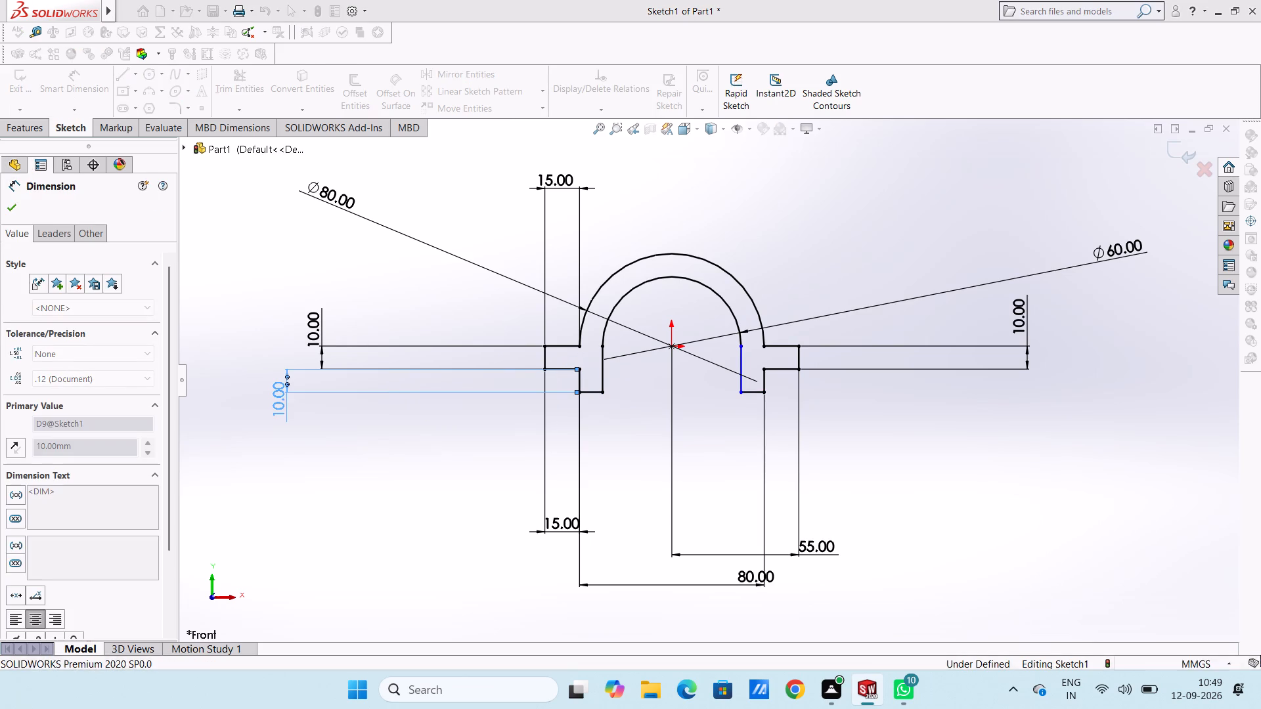
{"action": "left_click", "coordinate": [400, 460]}
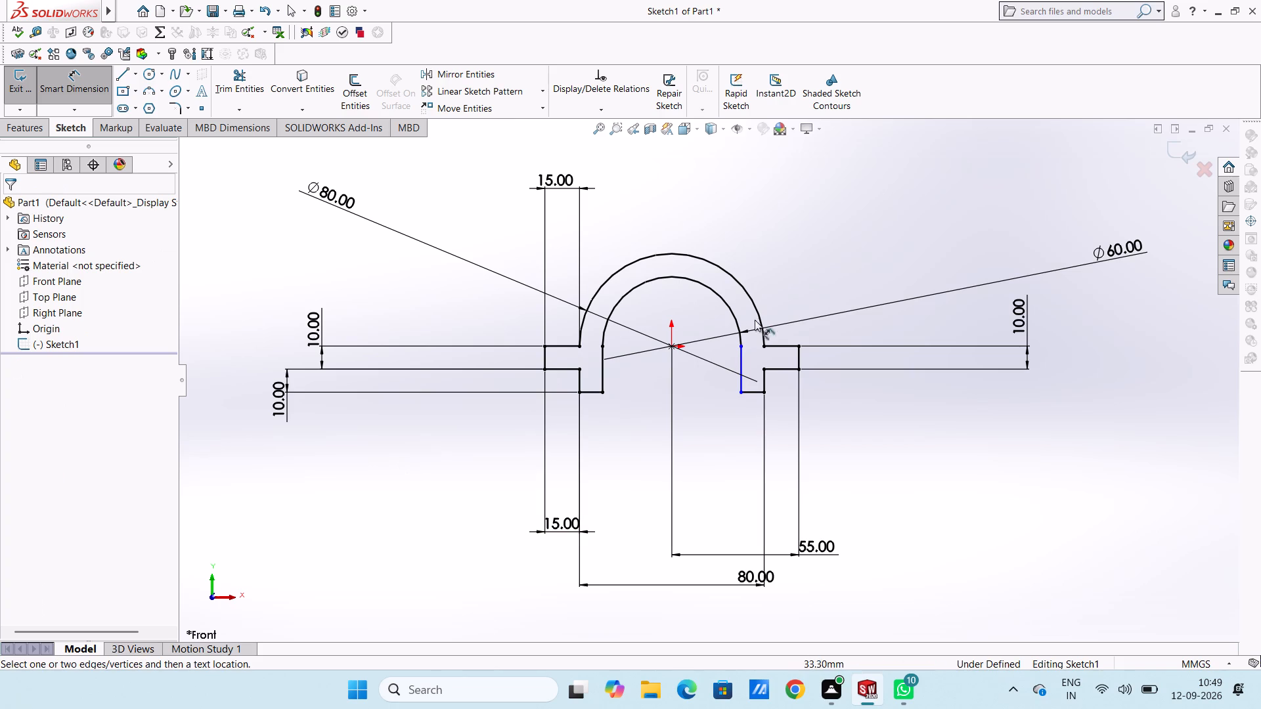
{"action": "left_click", "coordinate": [742, 363]}
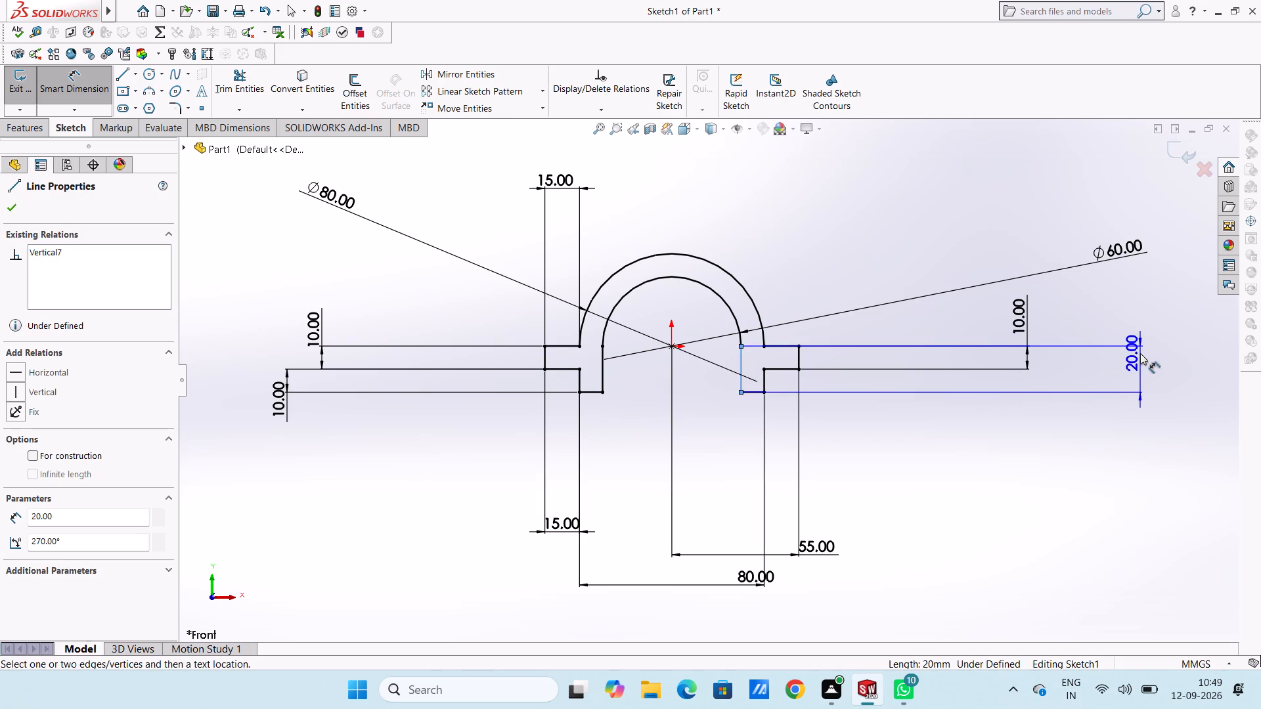
{"action": "left_click", "coordinate": [1130, 356]}
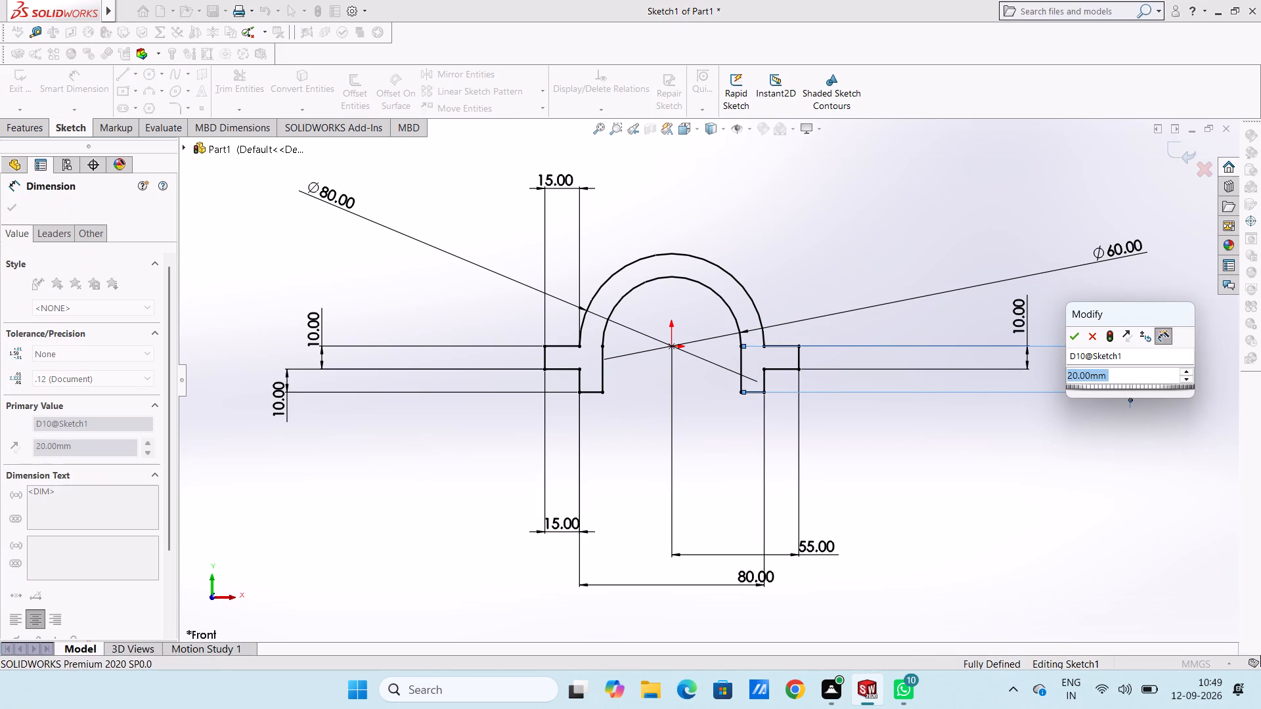
{"action": "key", "text": "Return"}
{"action": "left_click", "coordinate": [1059, 482]}
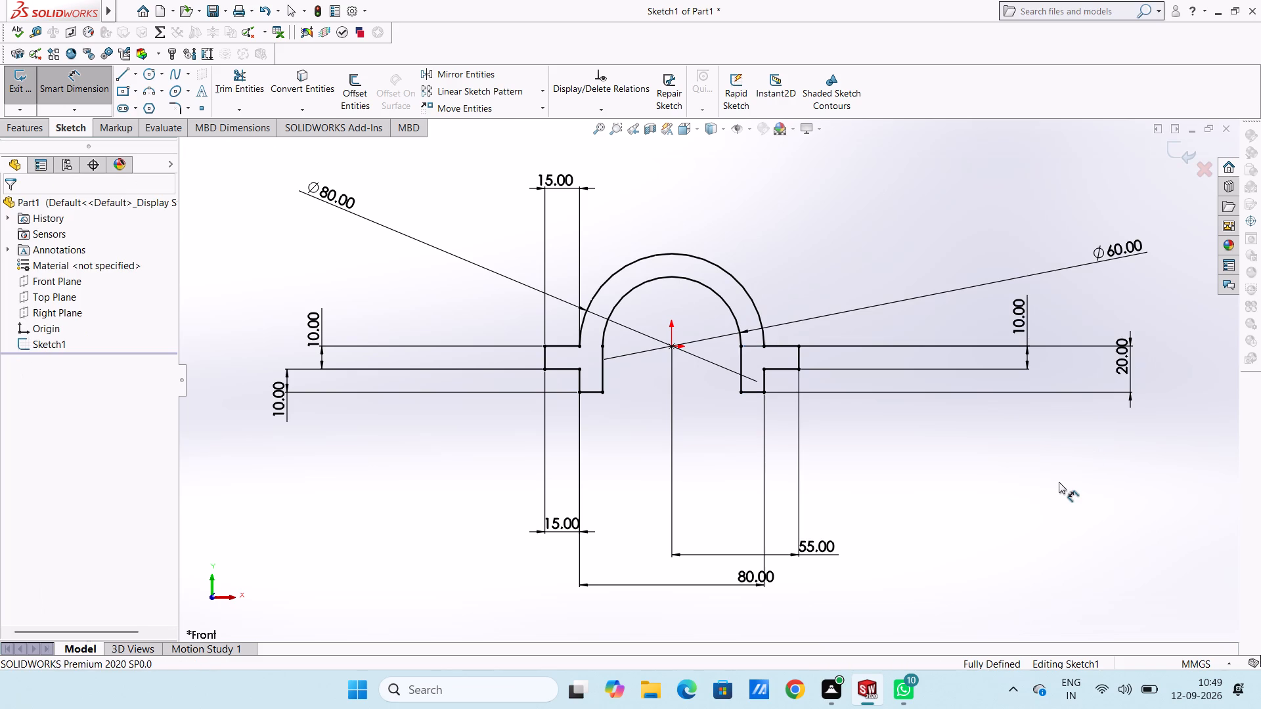
{"action": "key", "text": "Escape"}
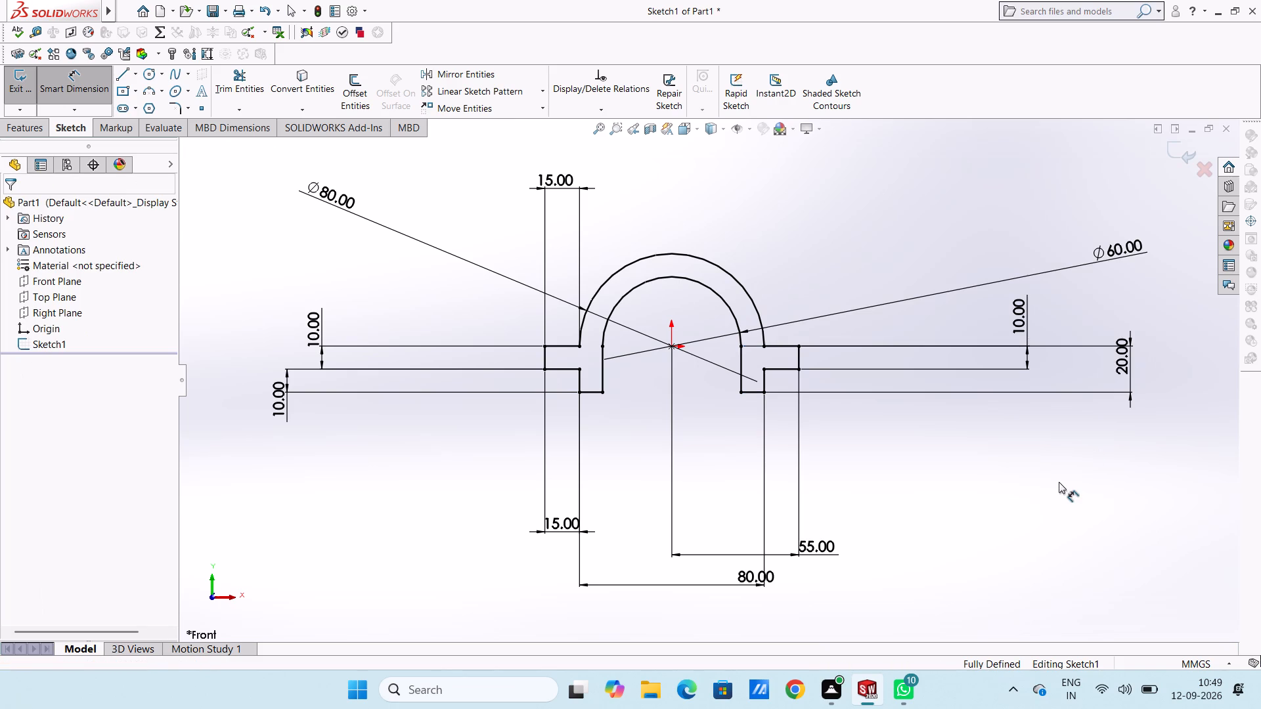
Extrude the half-ring flange profile as a blind boss 120 mm deep from the sketch plane.
{"action": "key", "text": "ctrl+7"}
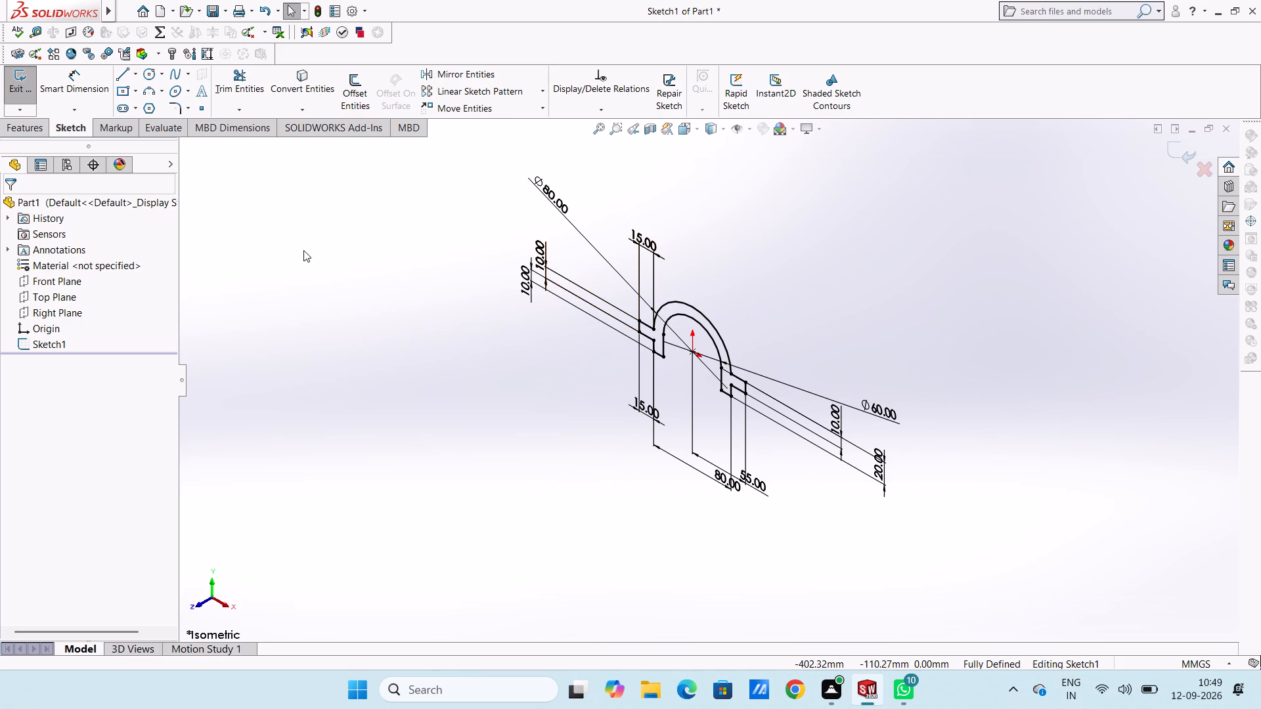
{"action": "left_click", "coordinate": [24, 125]}
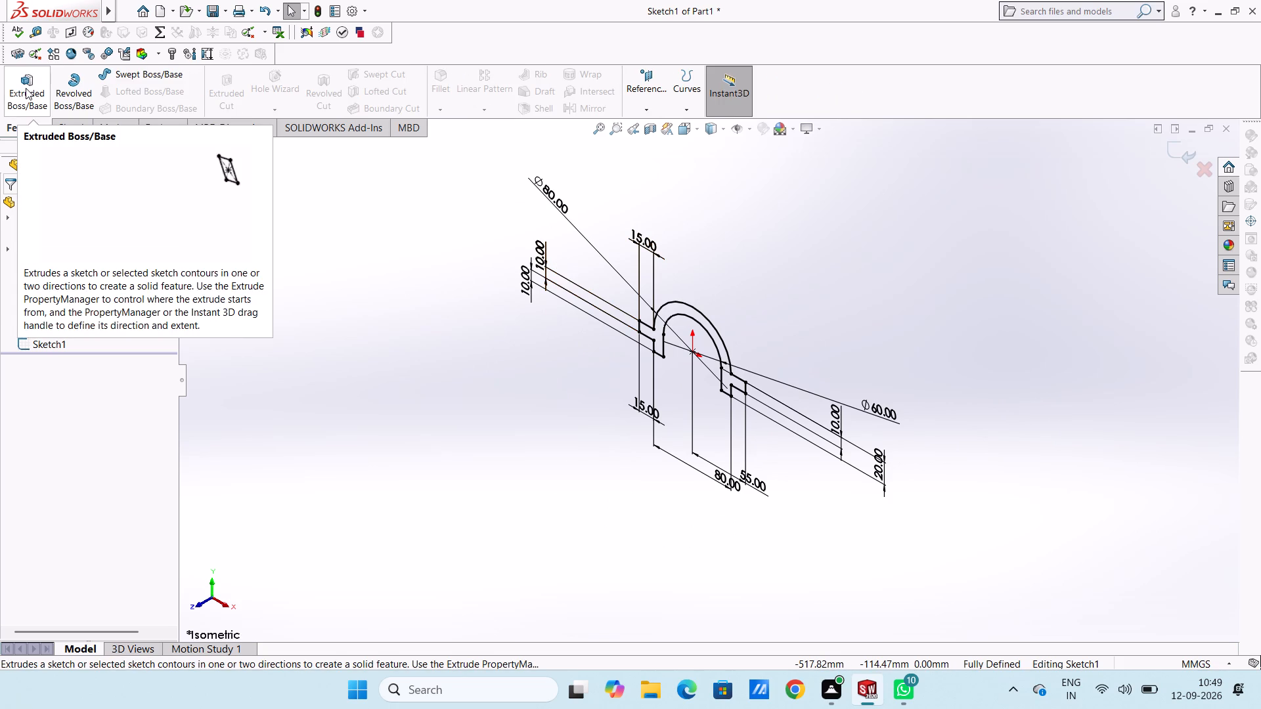
{"action": "left_click", "coordinate": [26, 88]}
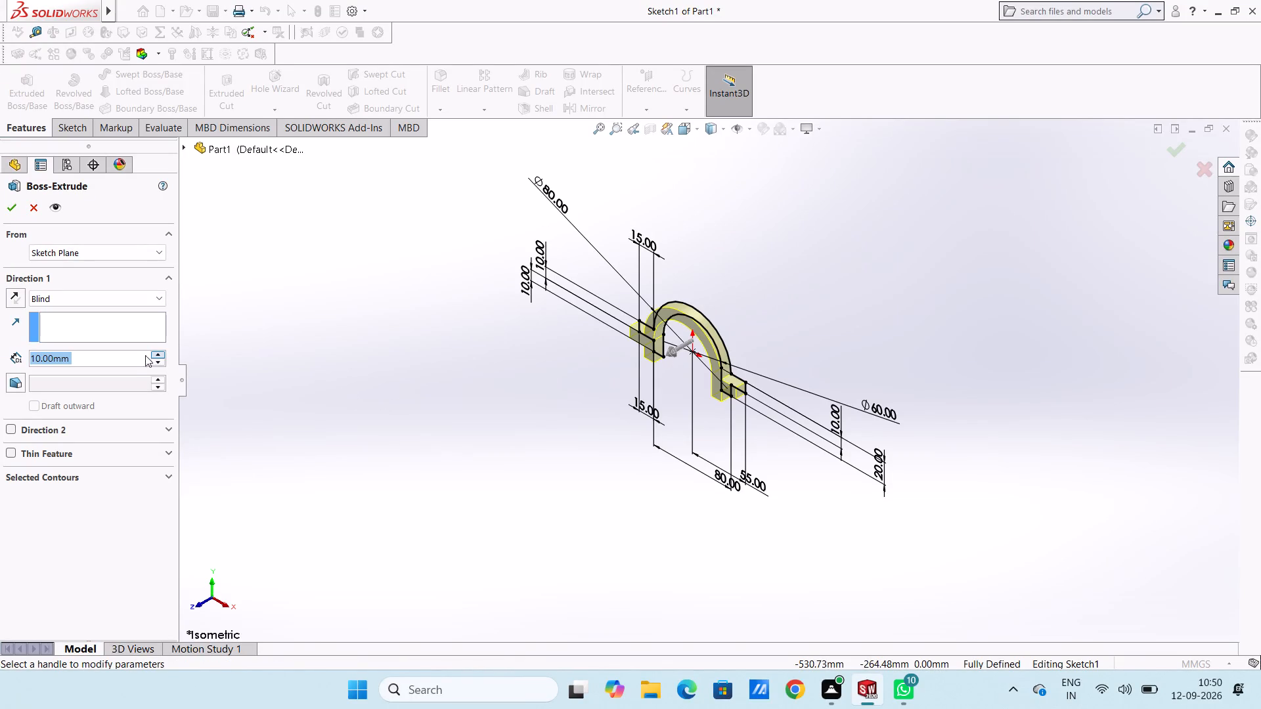
{"action": "type", "text": "120"}
{"action": "key", "text": "Return"}
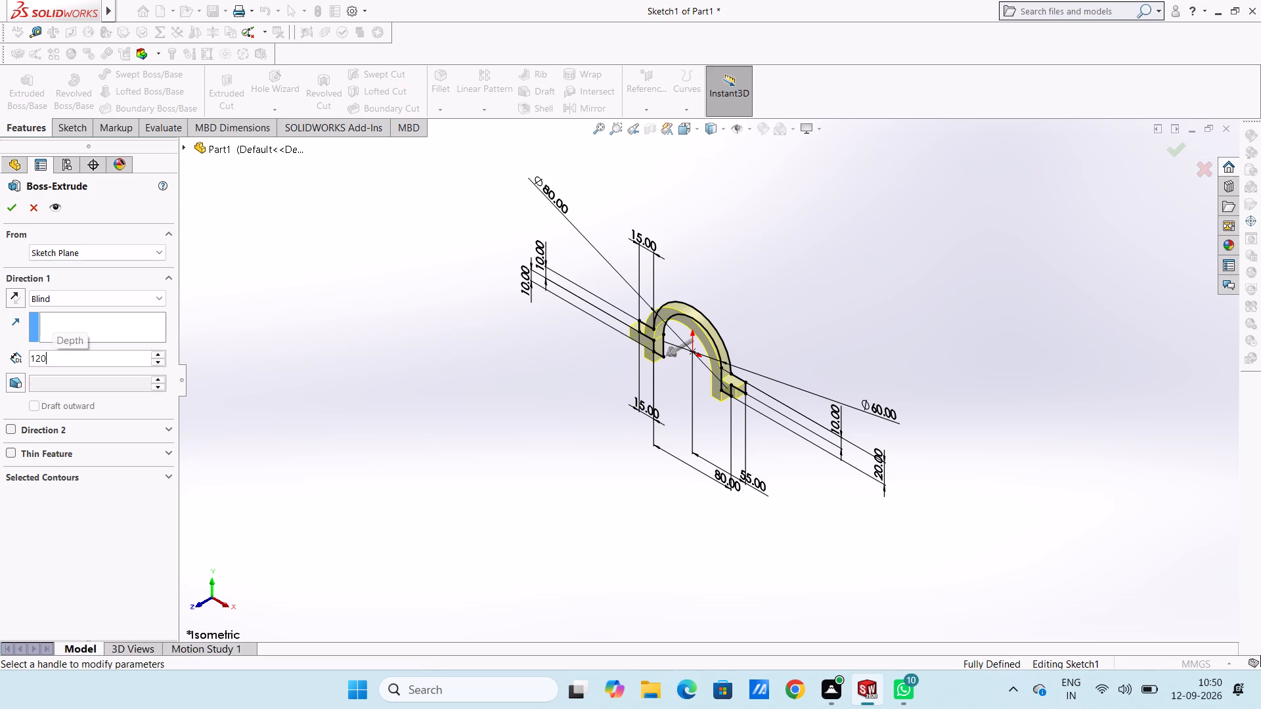
{"action": "left_click", "coordinate": [13, 210]}
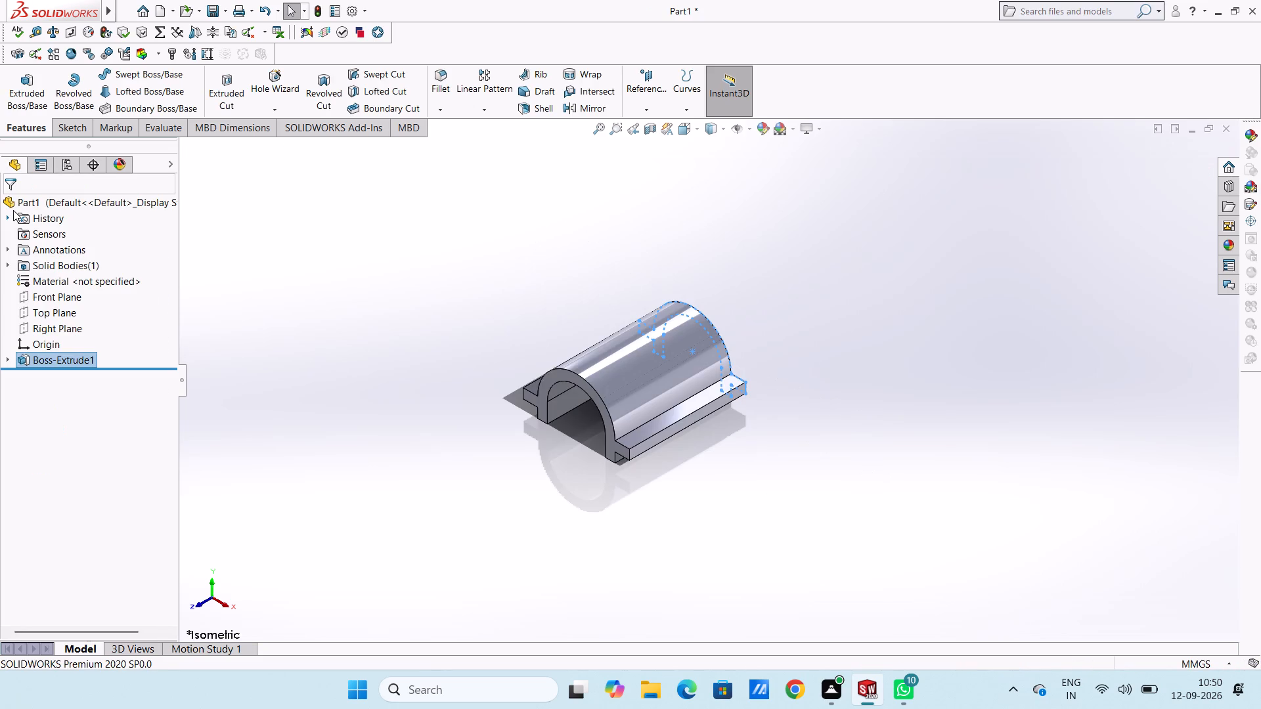
{"action": "left_click", "coordinate": [377, 377]}
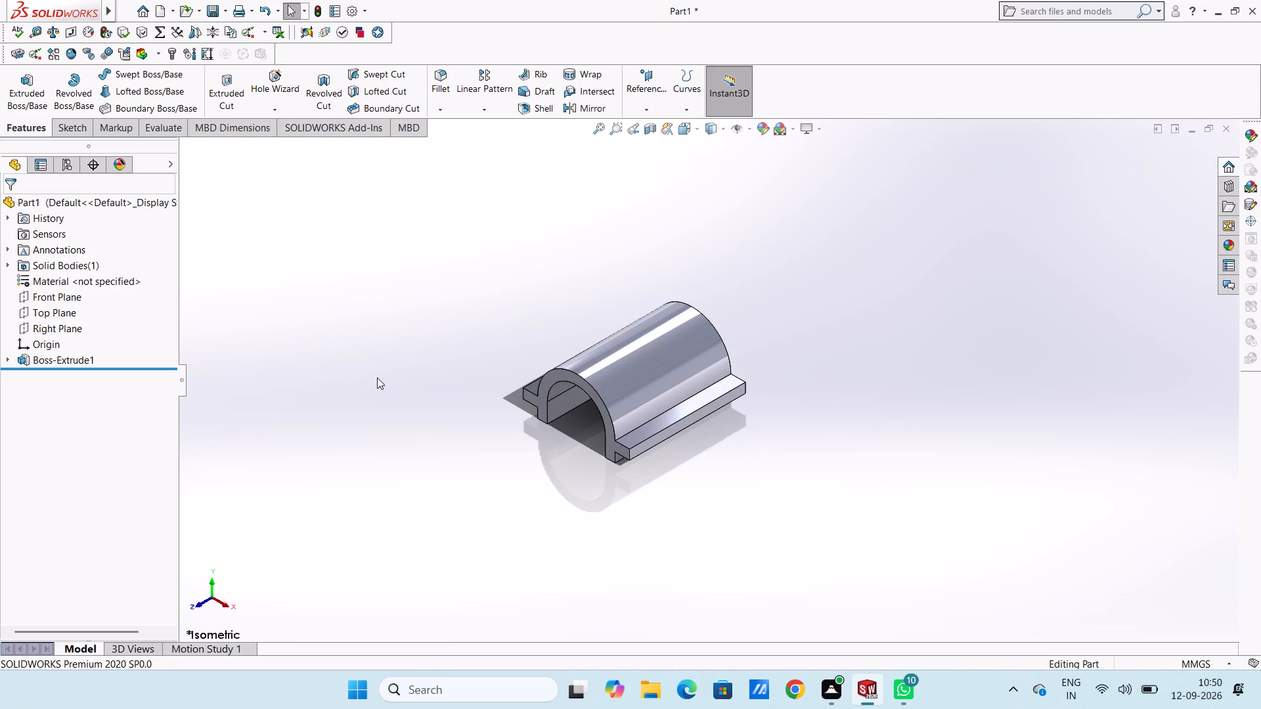
Examine the extruded part from all the standard views, ending in the isometric view.
{"action": "key", "text": "ctrl+1"}
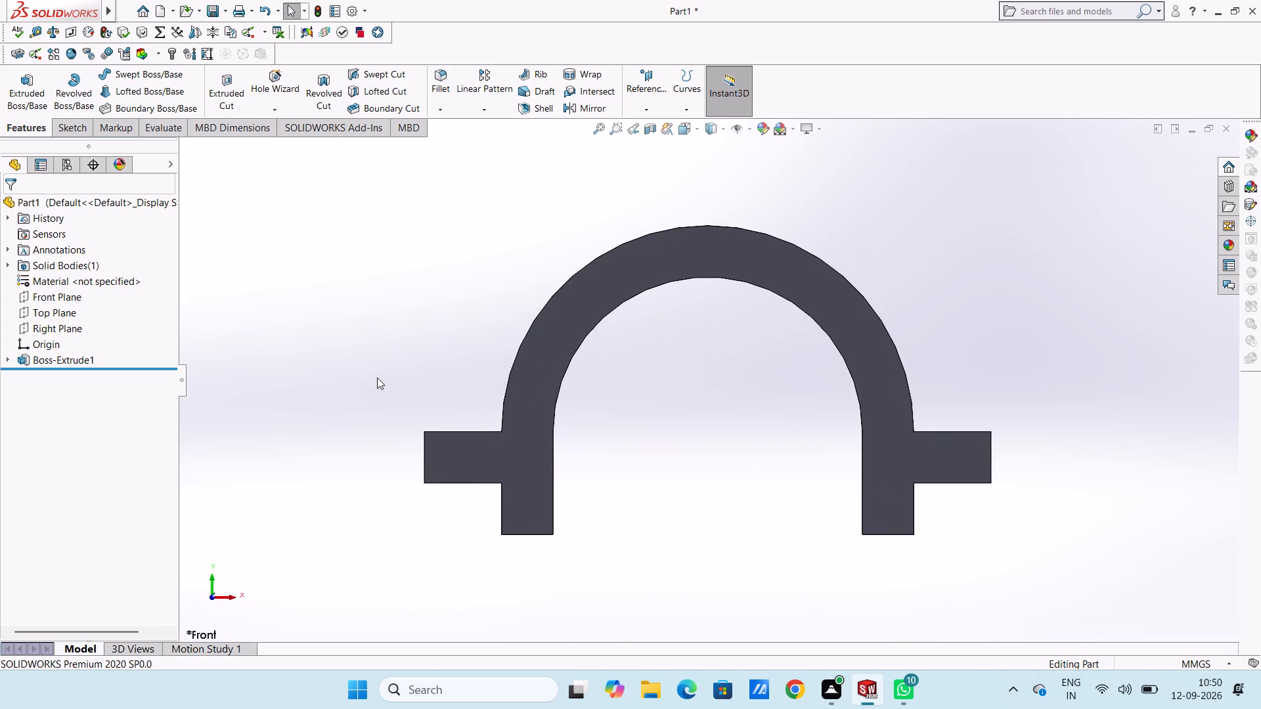
{"action": "key", "text": "ctrl+2"}
{"action": "key", "text": "ctrl+3"}
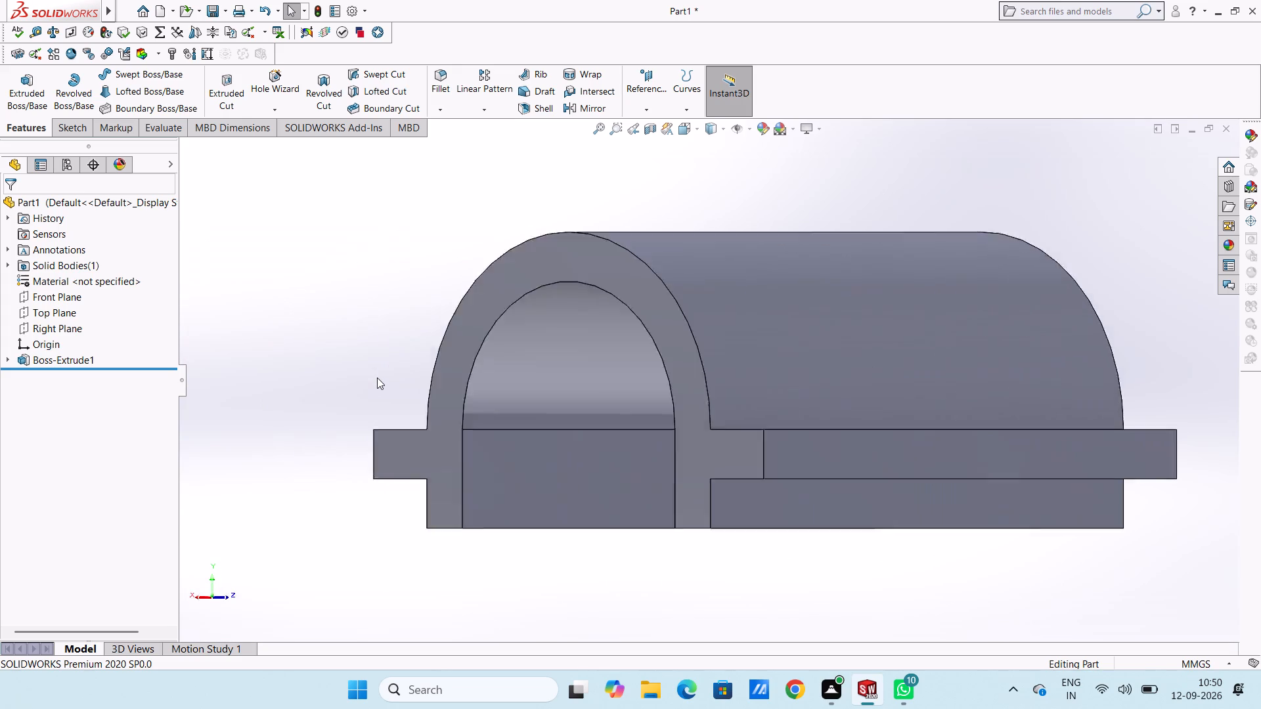
{"action": "key", "text": "ctrl+4"}
{"action": "key", "text": "ctrl+5"}
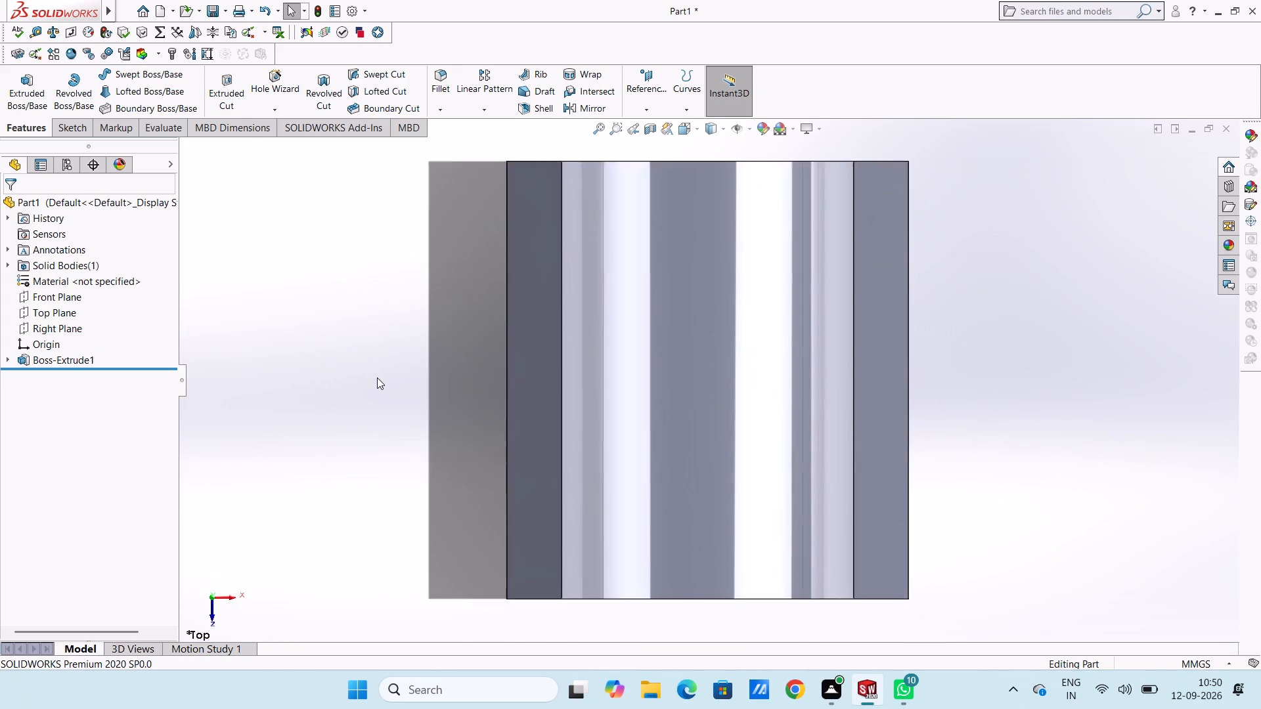
{"action": "key", "text": "ctrl+6"}
{"action": "key", "text": "ctrl+7"}
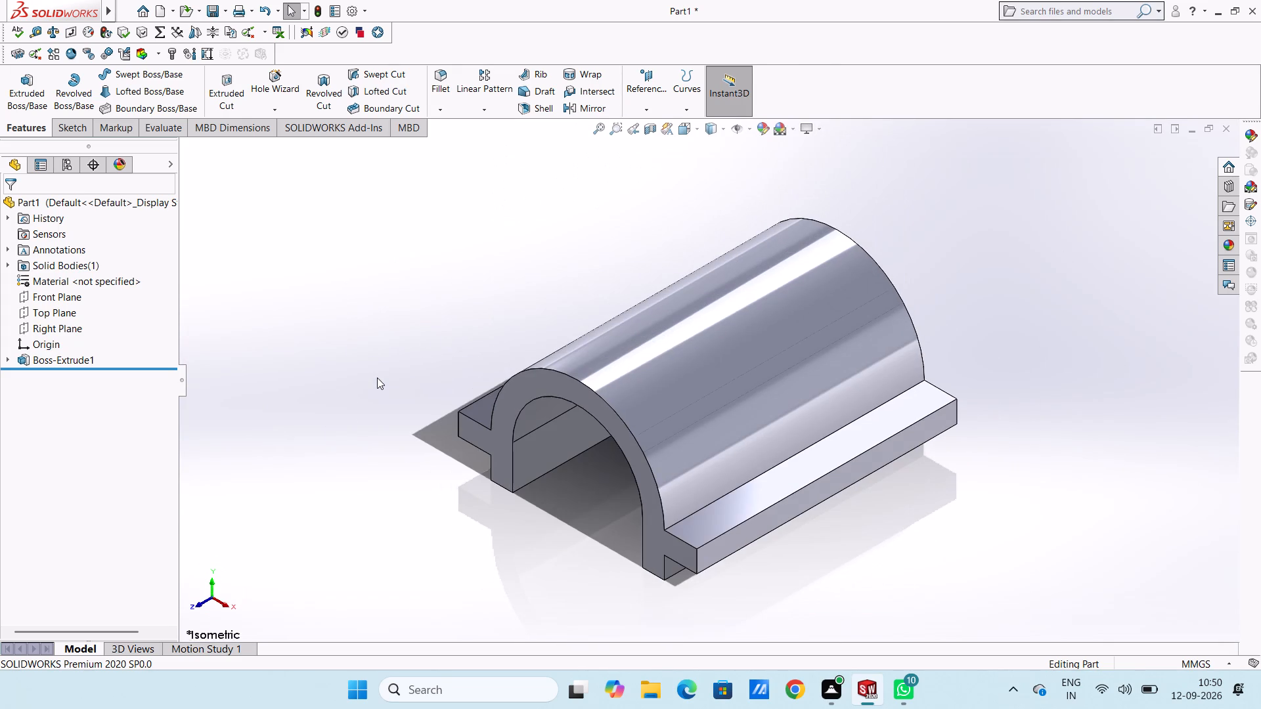
{"action": "key", "text": "ctrl+8"}
{"action": "key", "text": "ctrl+7"}
Start a new sketch on the upper face of the left side flange, seen from the top view.
{"action": "key", "text": "ctrl+5"}
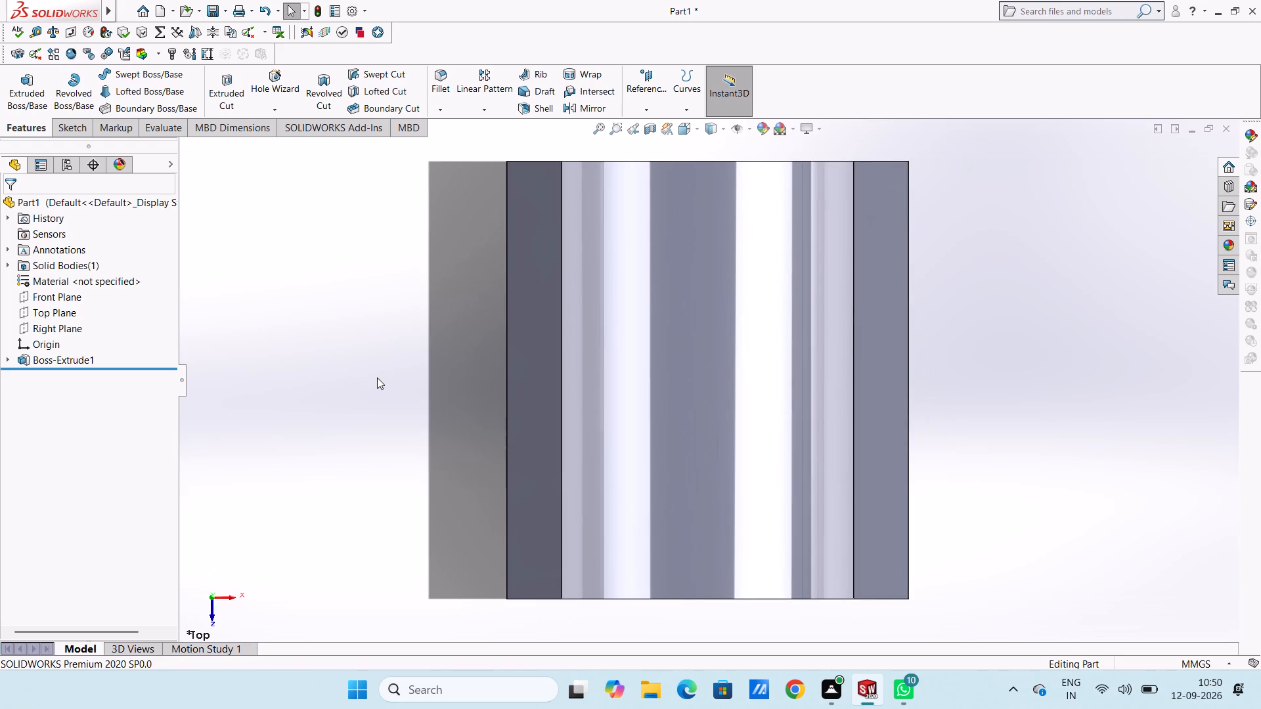
{"action": "scroll", "coordinate": [377, 377], "scroll_direction": "up", "scroll_amount": 3, "text": "ctrl"}
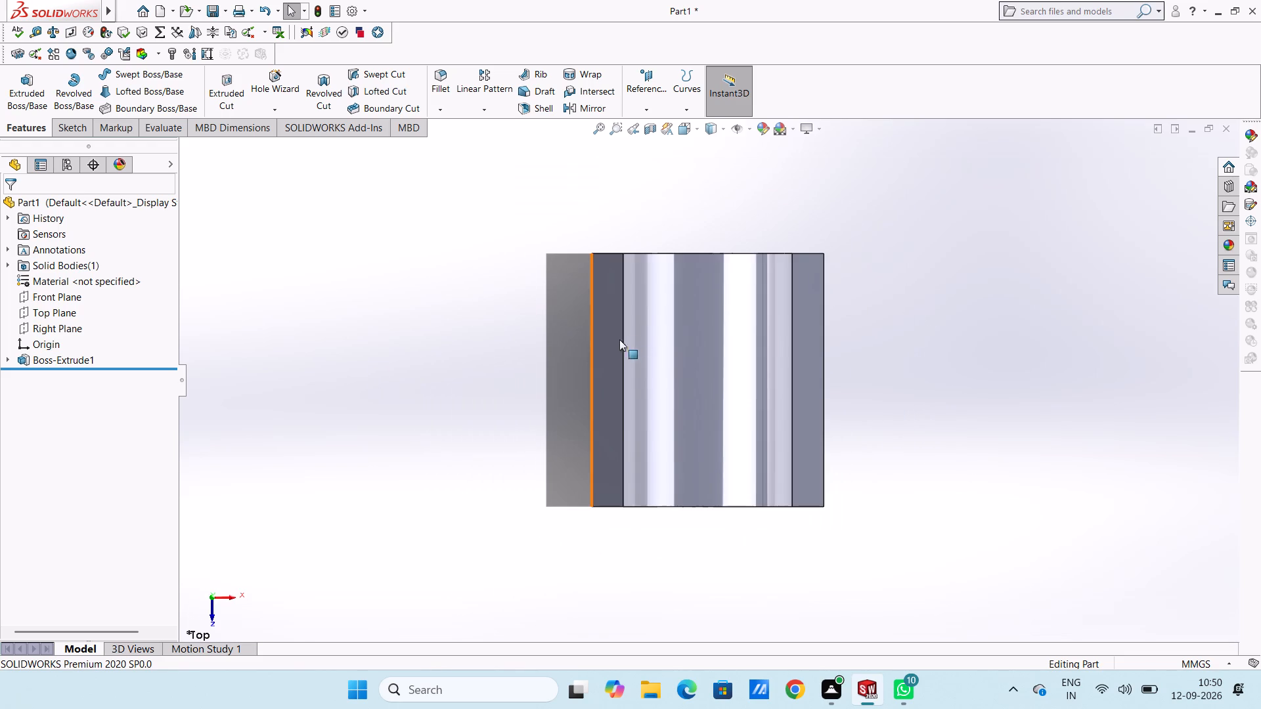
{"action": "left_click", "coordinate": [611, 339]}
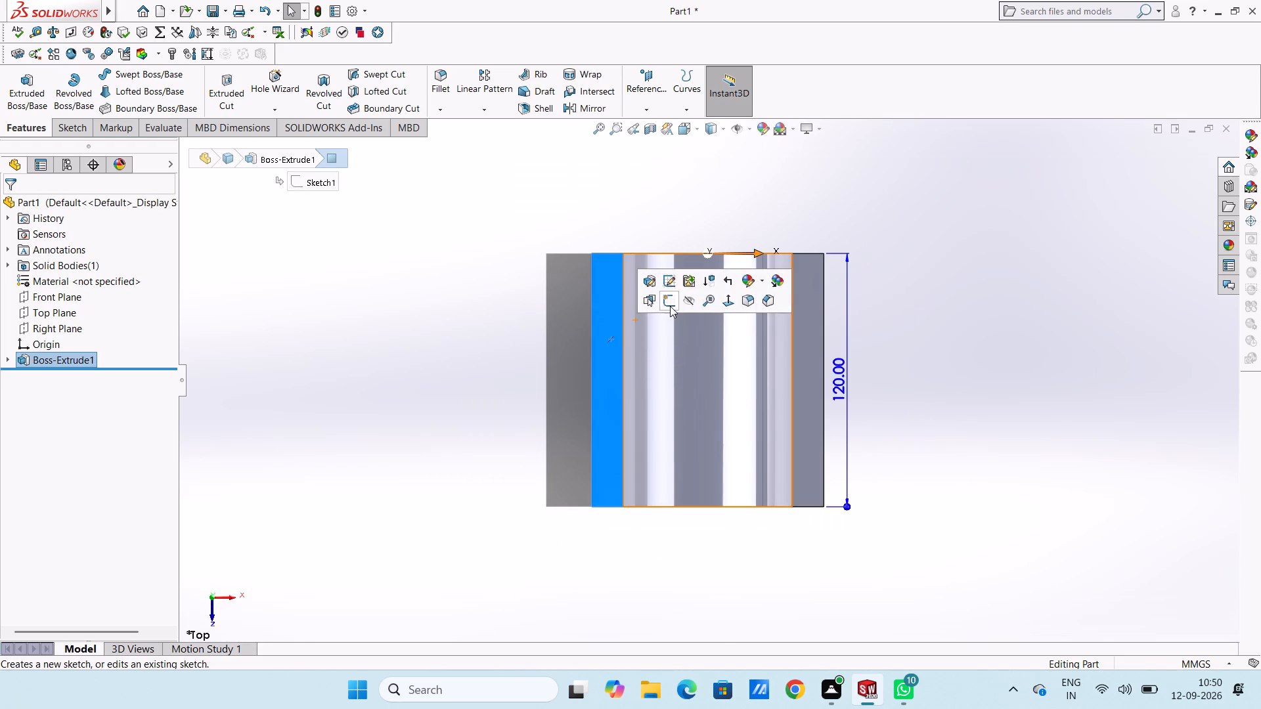
{"action": "left_click", "coordinate": [670, 304]}
{"action": "left_click", "coordinate": [451, 356]}
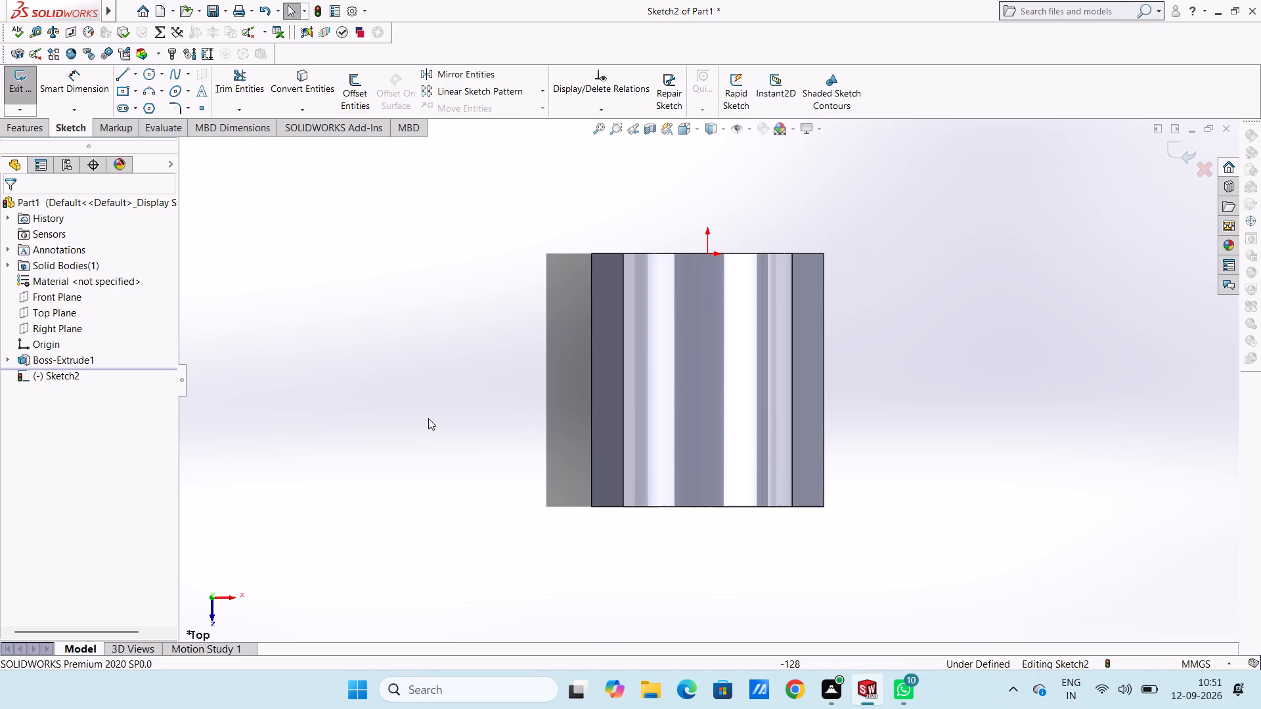
Sketch a circle of 3 mm radius centred across the left flange, about 14.6 mm from its back edge.
{"action": "left_click", "coordinate": [149, 75]}
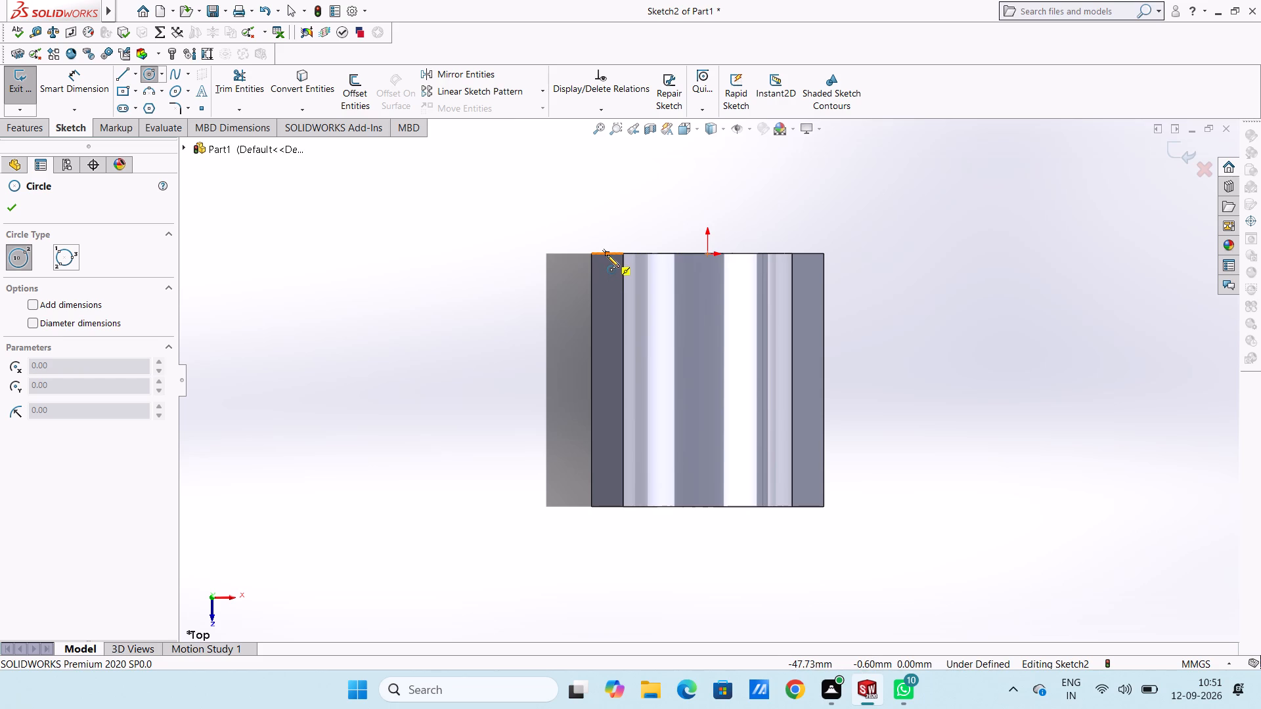
{"action": "left_click", "coordinate": [608, 284]}
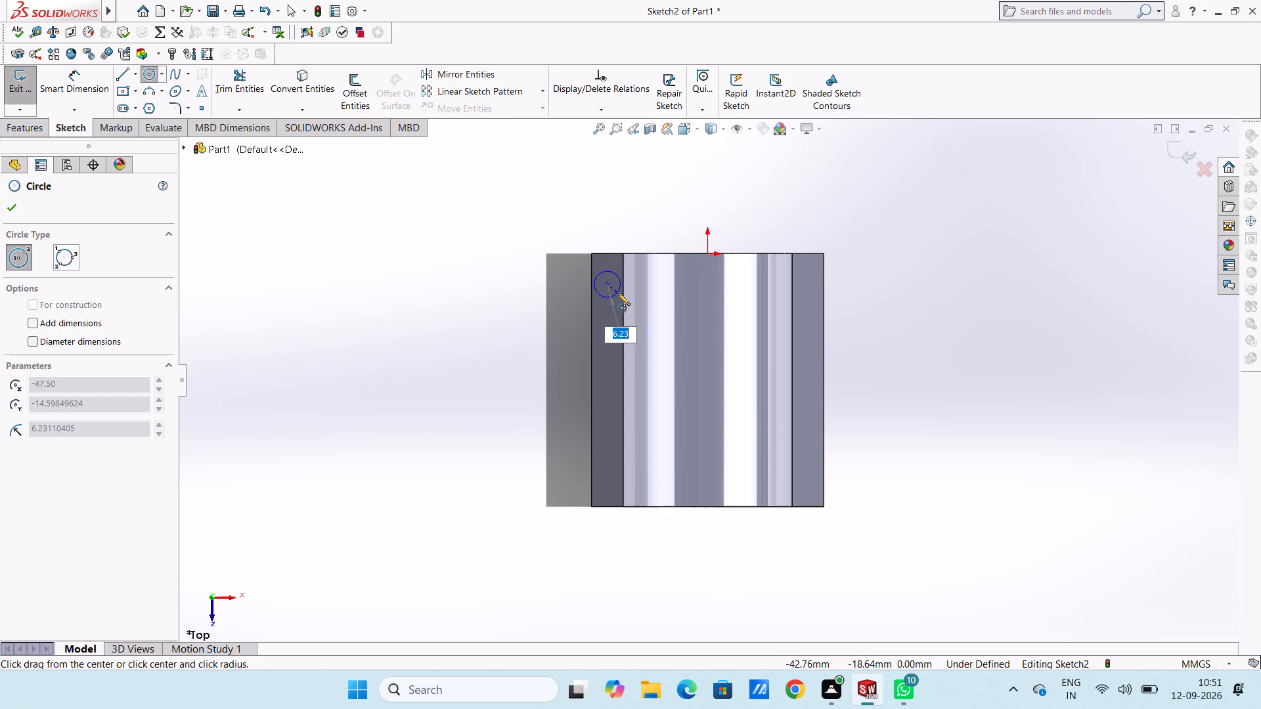
{"action": "key", "text": "3"}
{"action": "key", "text": "Return"}
Sketch two more 3 mm radius circles in line with the first, about 58 mm and 105 mm from the flange's back edge.
{"action": "scroll", "coordinate": [617, 293], "scroll_direction": "down", "scroll_amount": 2, "text": "ctrl"}
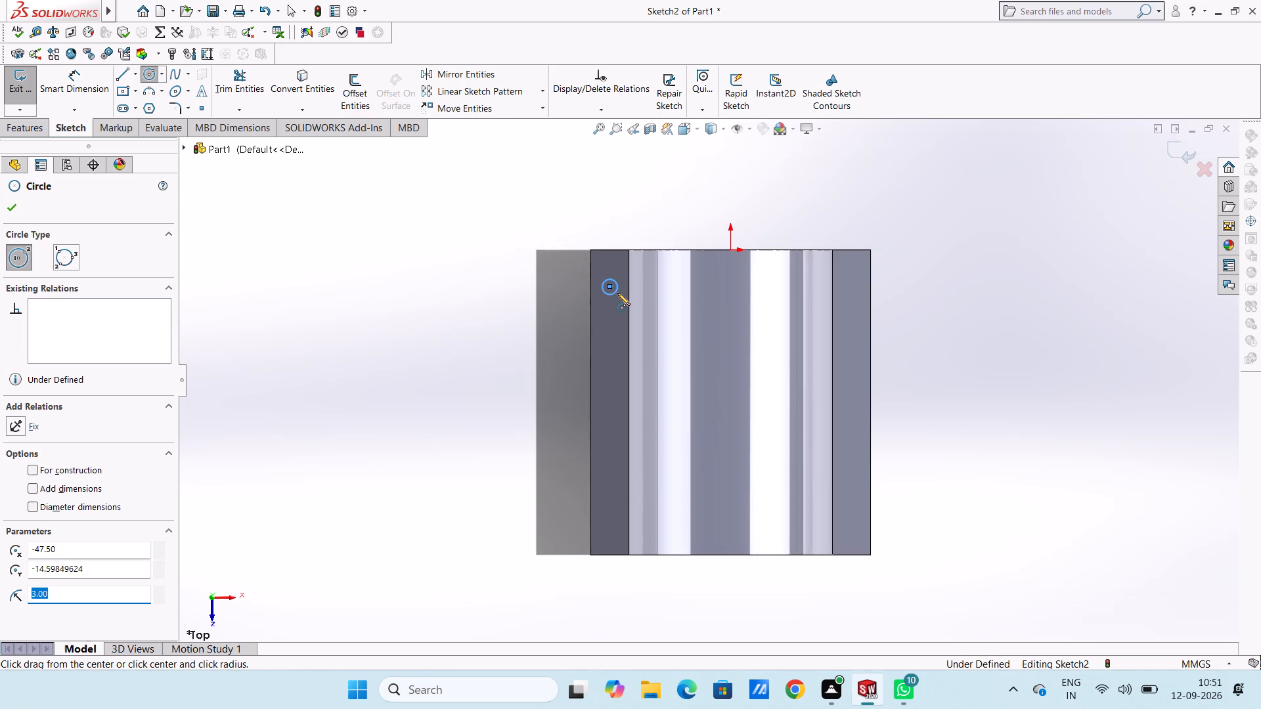
{"action": "scroll", "coordinate": [617, 293], "scroll_direction": "down", "scroll_amount": 3, "text": "ctrl"}
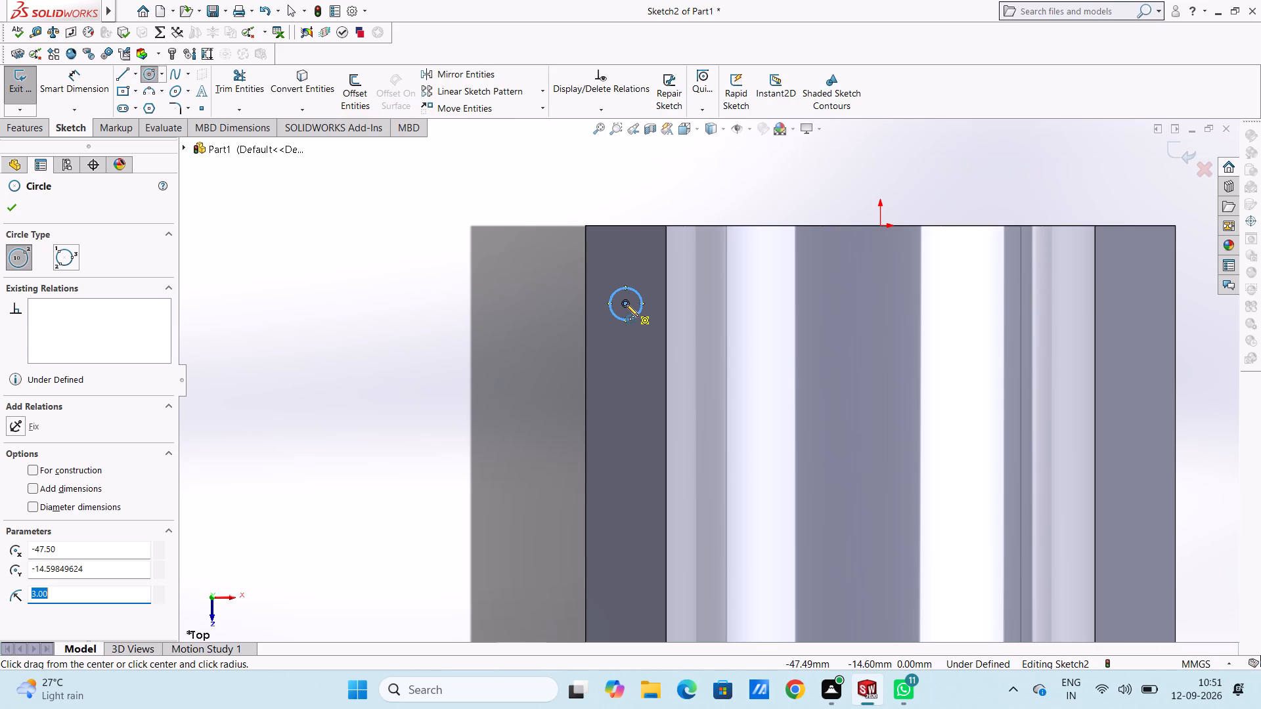
{"action": "scroll", "coordinate": [626, 304], "scroll_direction": "up", "scroll_amount": 1, "text": "ctrl"}
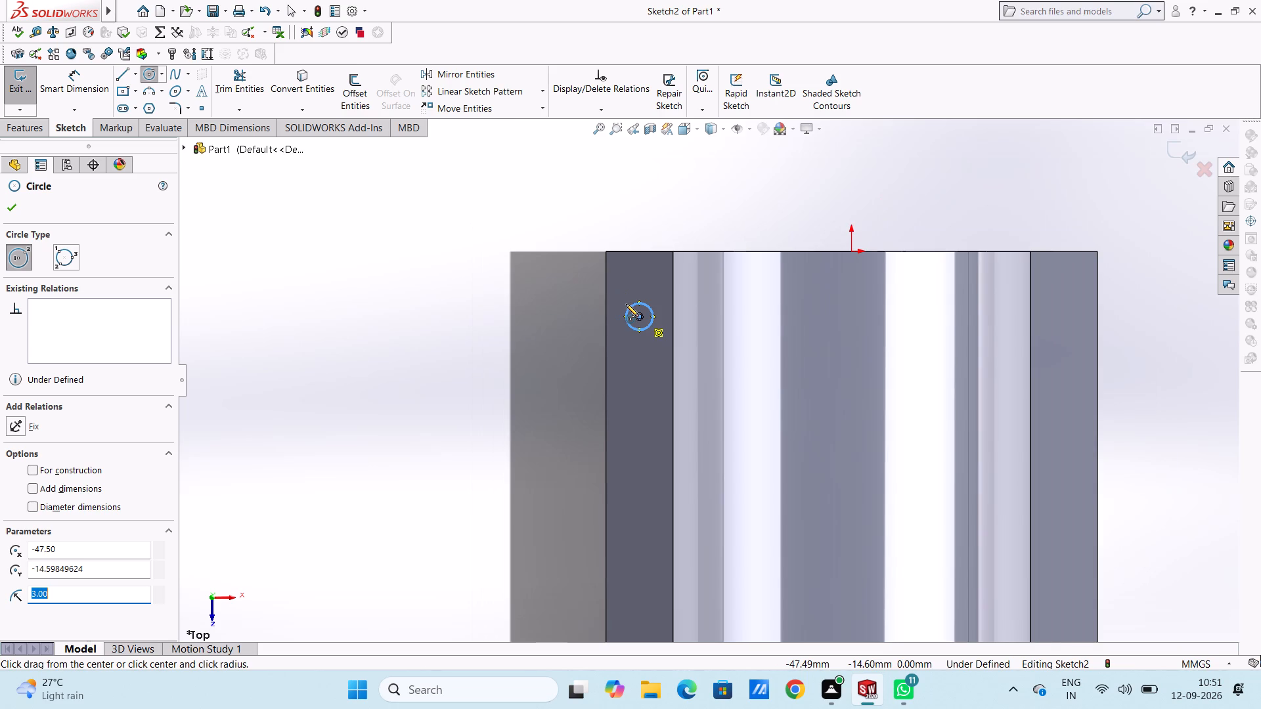
{"action": "scroll", "coordinate": [626, 304], "scroll_direction": "up", "scroll_amount": 4, "text": "ctrl"}
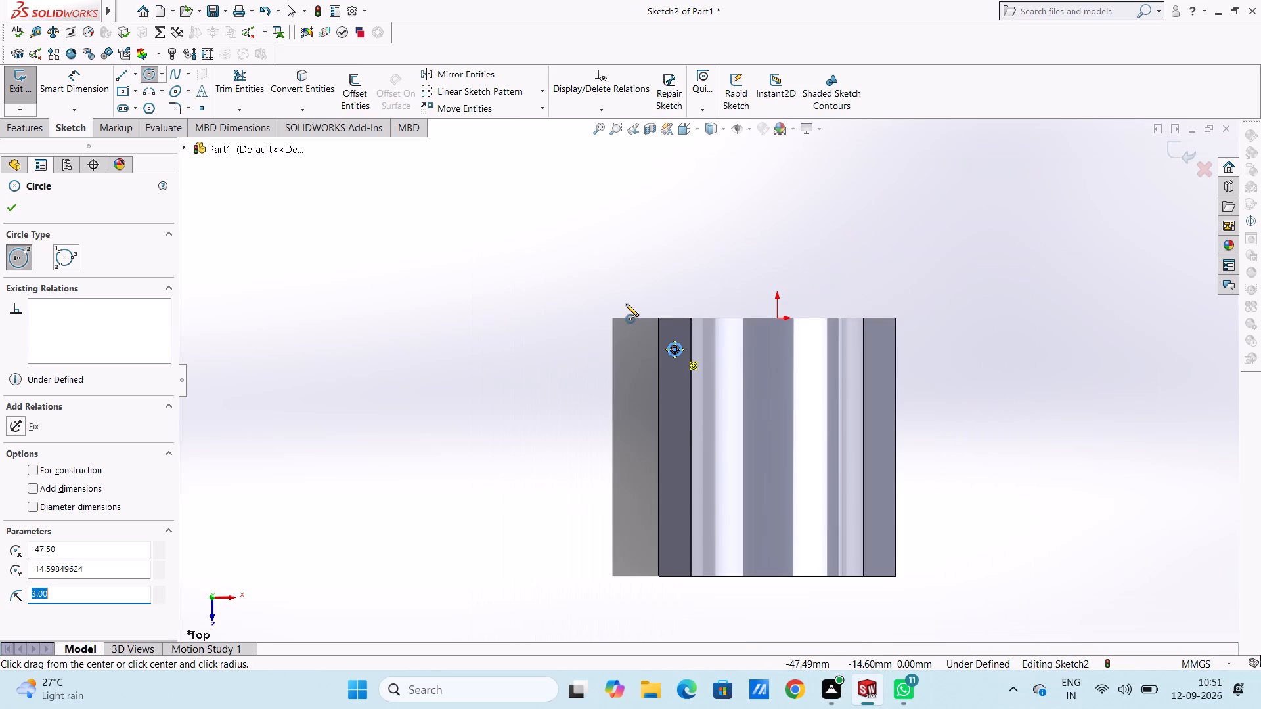
{"action": "left_click", "coordinate": [673, 443]}
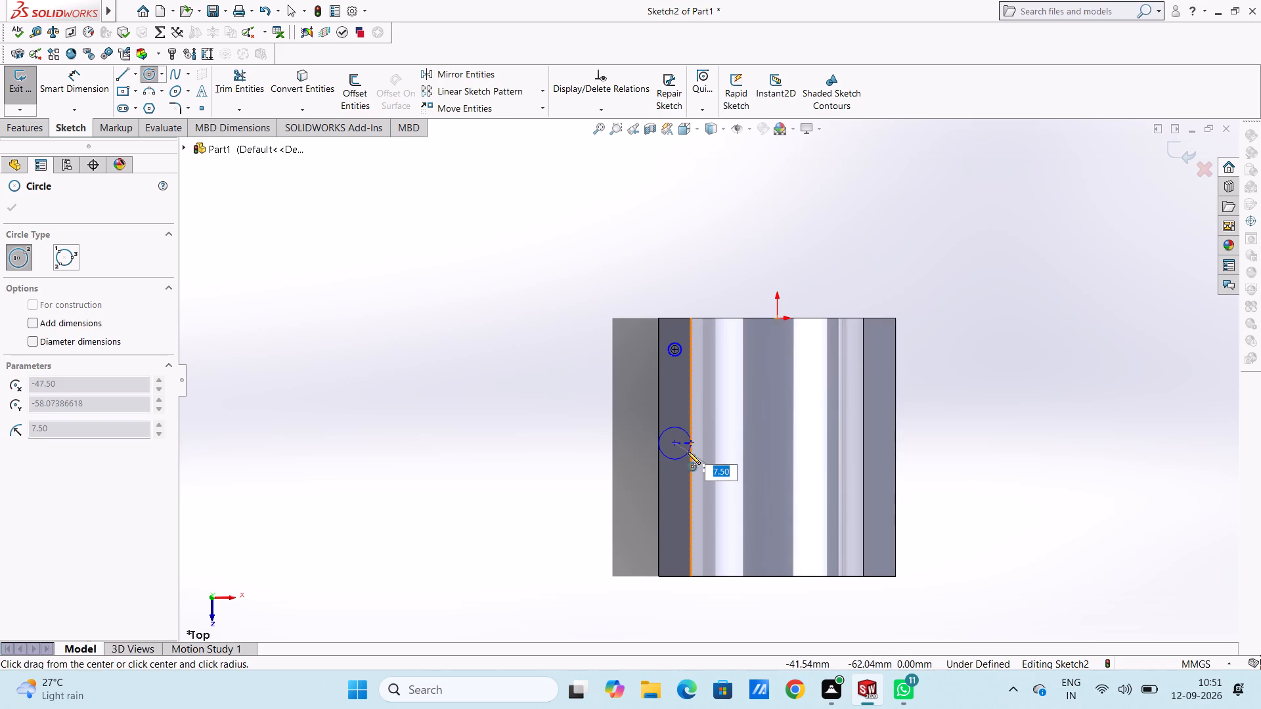
{"action": "key", "text": "3"}
{"action": "key", "text": "Return"}
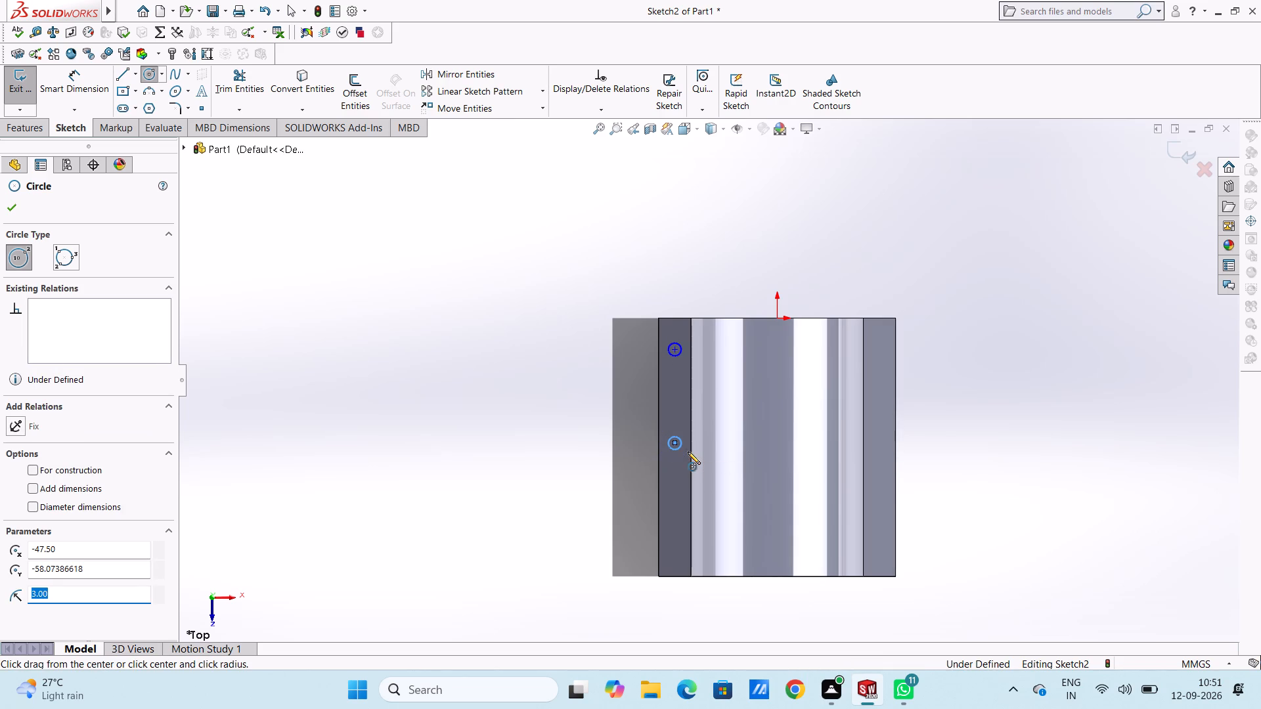
{"action": "left_click", "coordinate": [676, 545]}
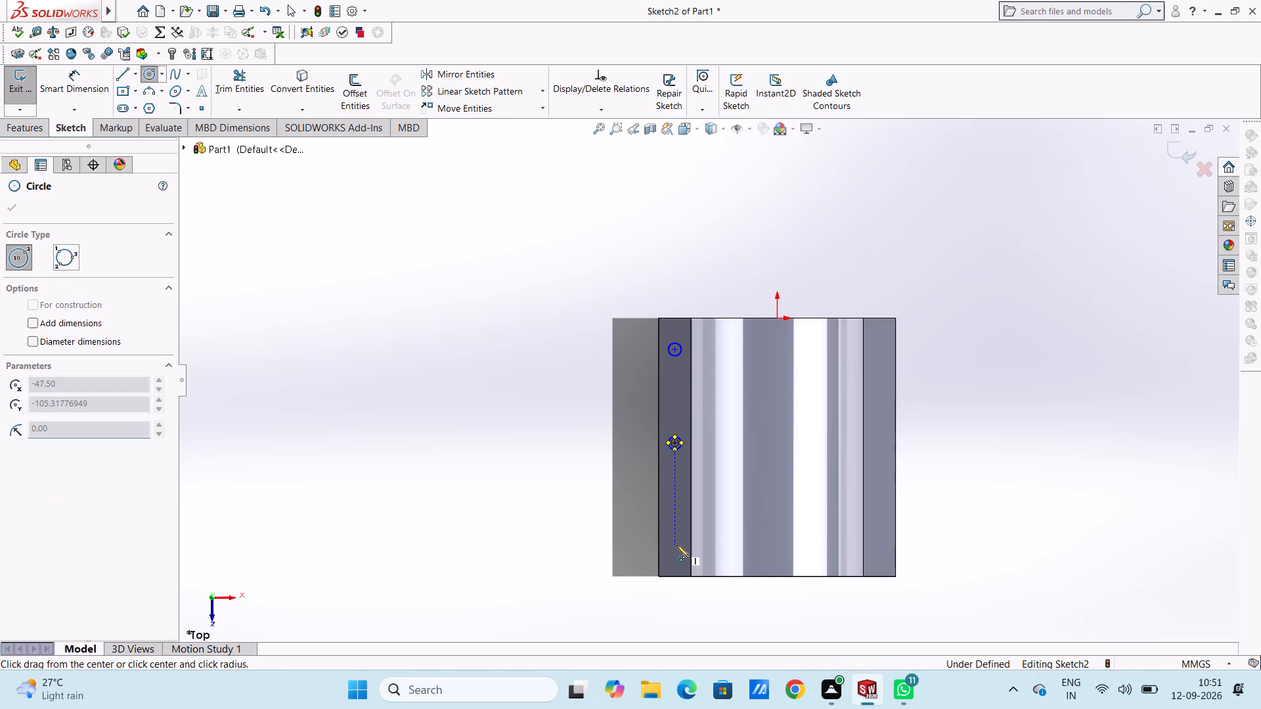
{"action": "key", "text": "3"}
{"action": "key", "text": "Return"}
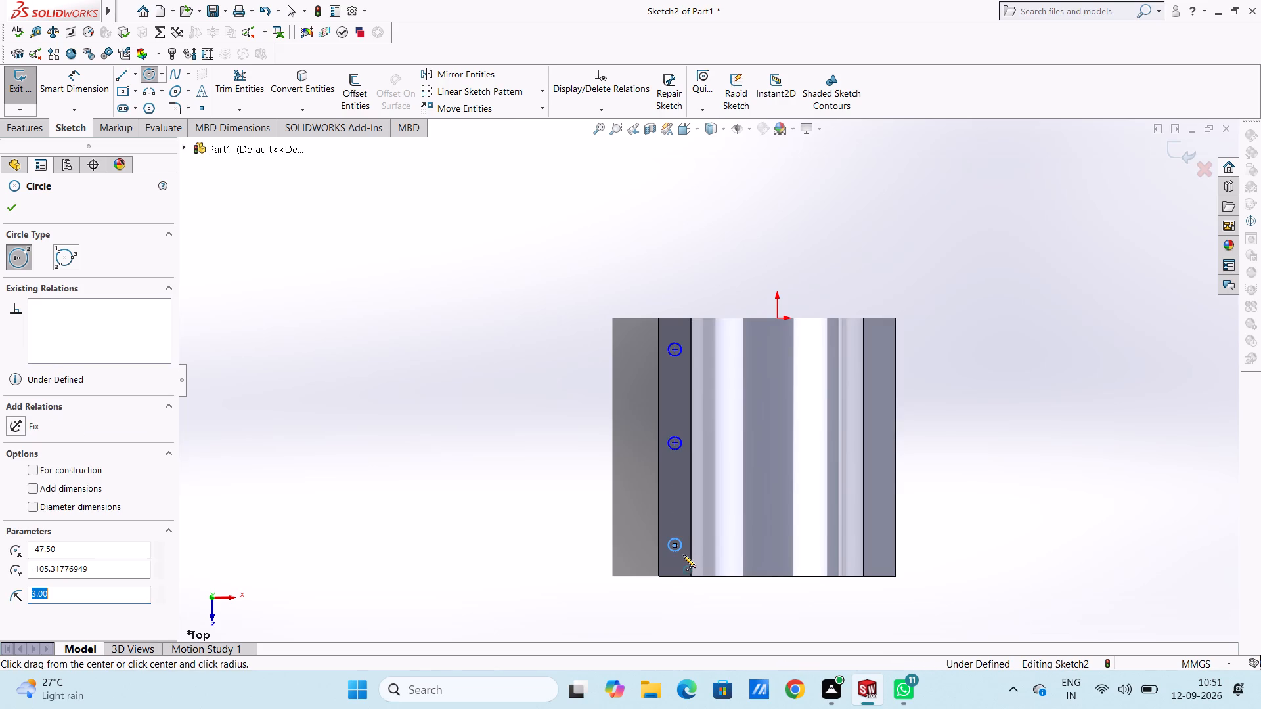
{"action": "key", "text": "Escape"}
{"action": "key", "text": "Escape"}
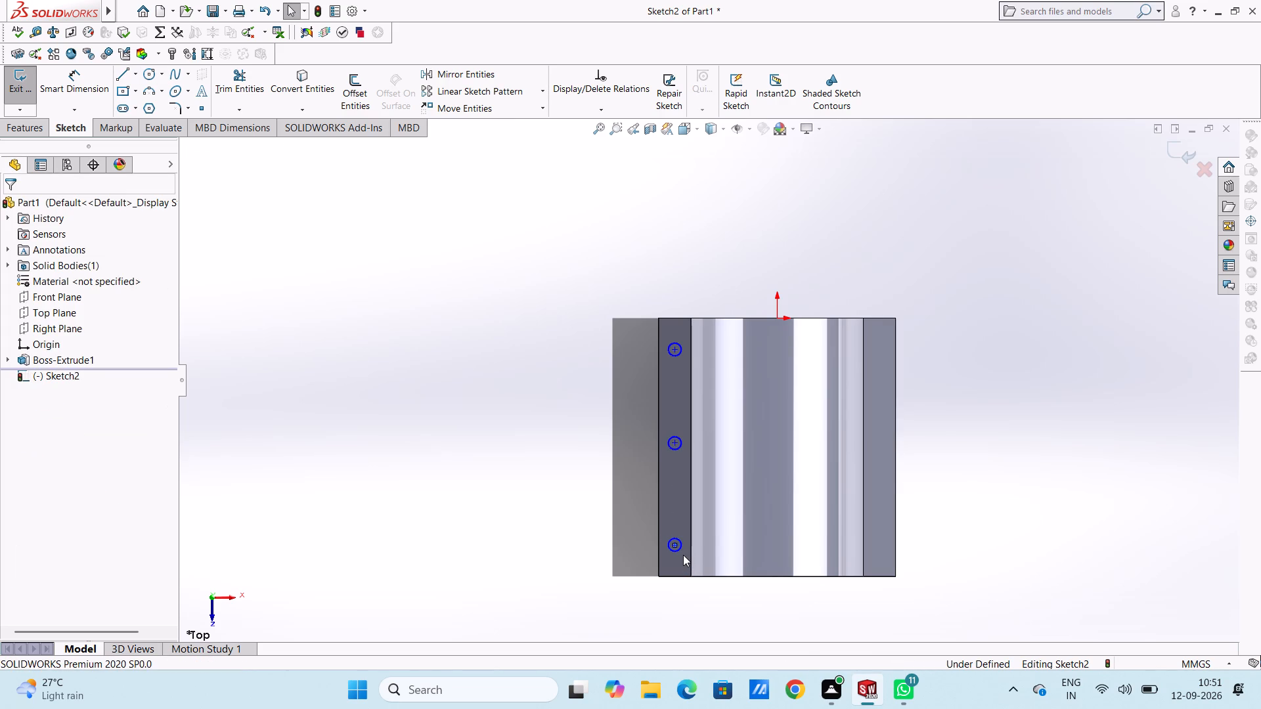
Add 6 mm diameter dimensions to the rear and middle circles on the left flange.
{"action": "scroll", "coordinate": [894, 540], "scroll_direction": "down", "scroll_amount": 5, "text": "ctrl"}
{"action": "scroll", "coordinate": [894, 540], "scroll_direction": "up", "scroll_amount": 4, "text": "ctrl"}
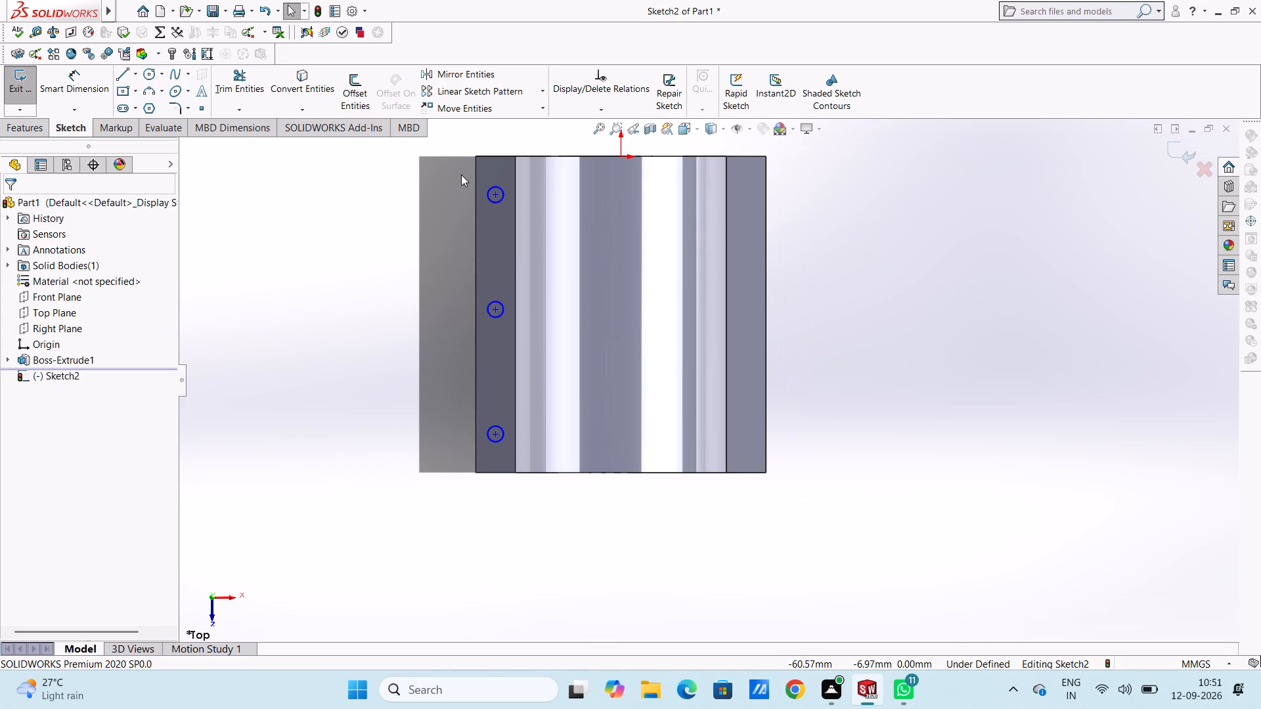
{"action": "scroll", "coordinate": [461, 175], "scroll_direction": "up", "scroll_amount": 3, "text": "ctrl"}
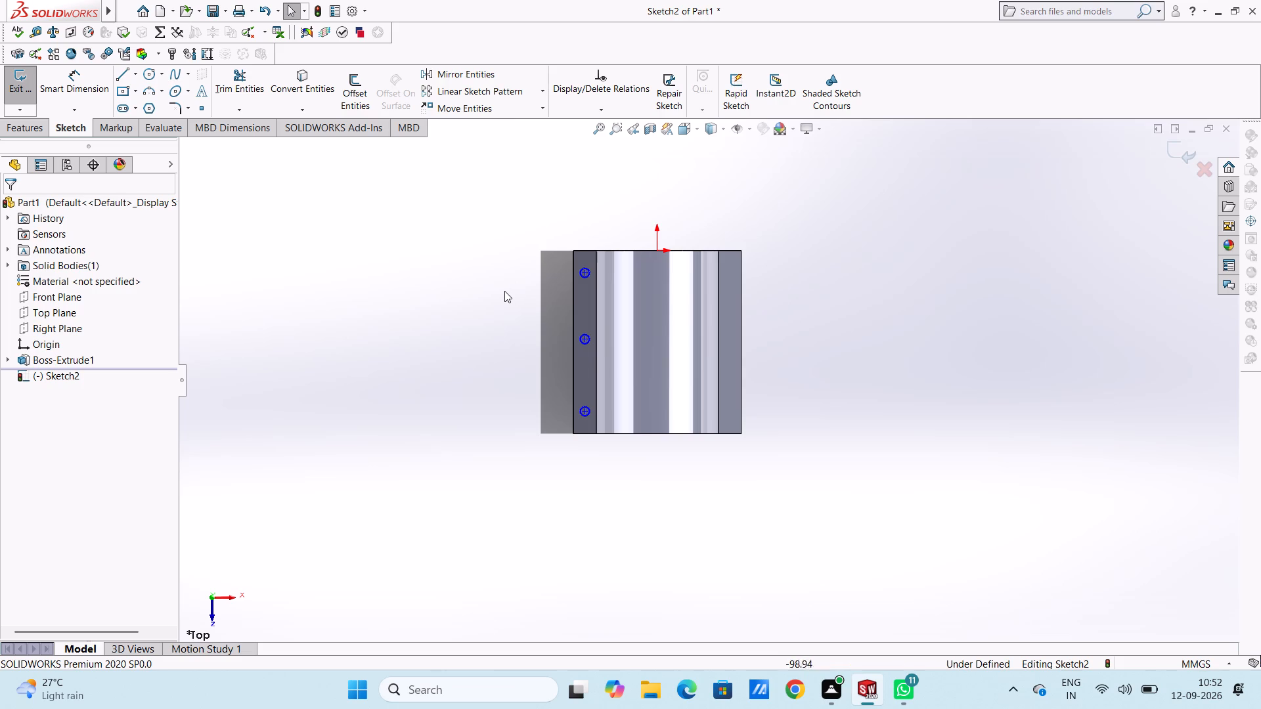
{"action": "left_click", "coordinate": [81, 81]}
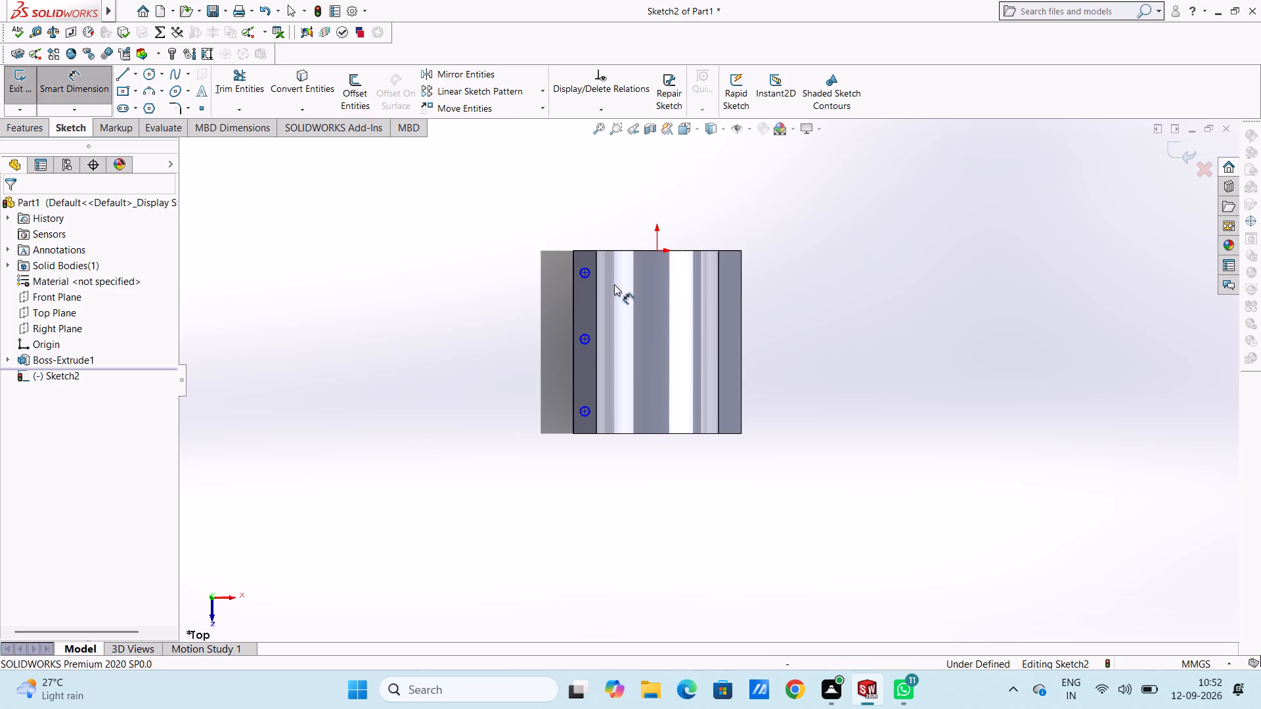
{"action": "left_click", "coordinate": [582, 267]}
{"action": "left_click", "coordinate": [446, 188]}
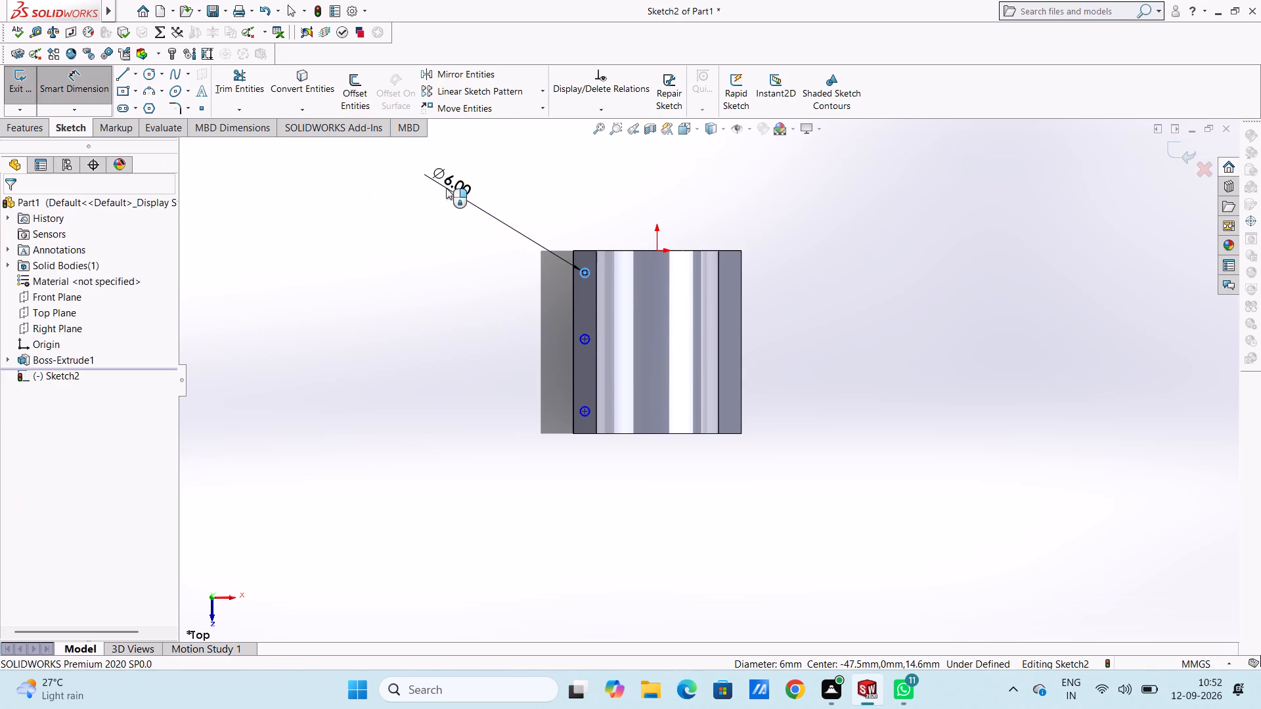
{"action": "key", "text": "Return"}
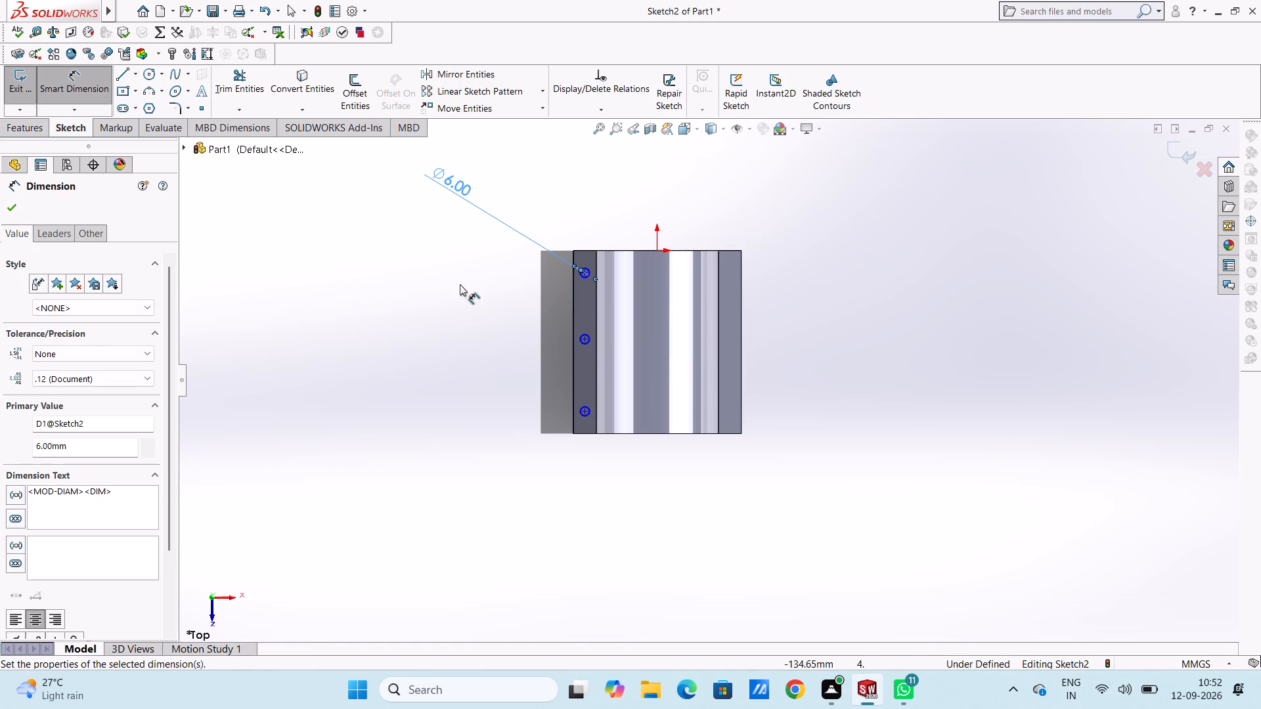
{"action": "left_click", "coordinate": [465, 301]}
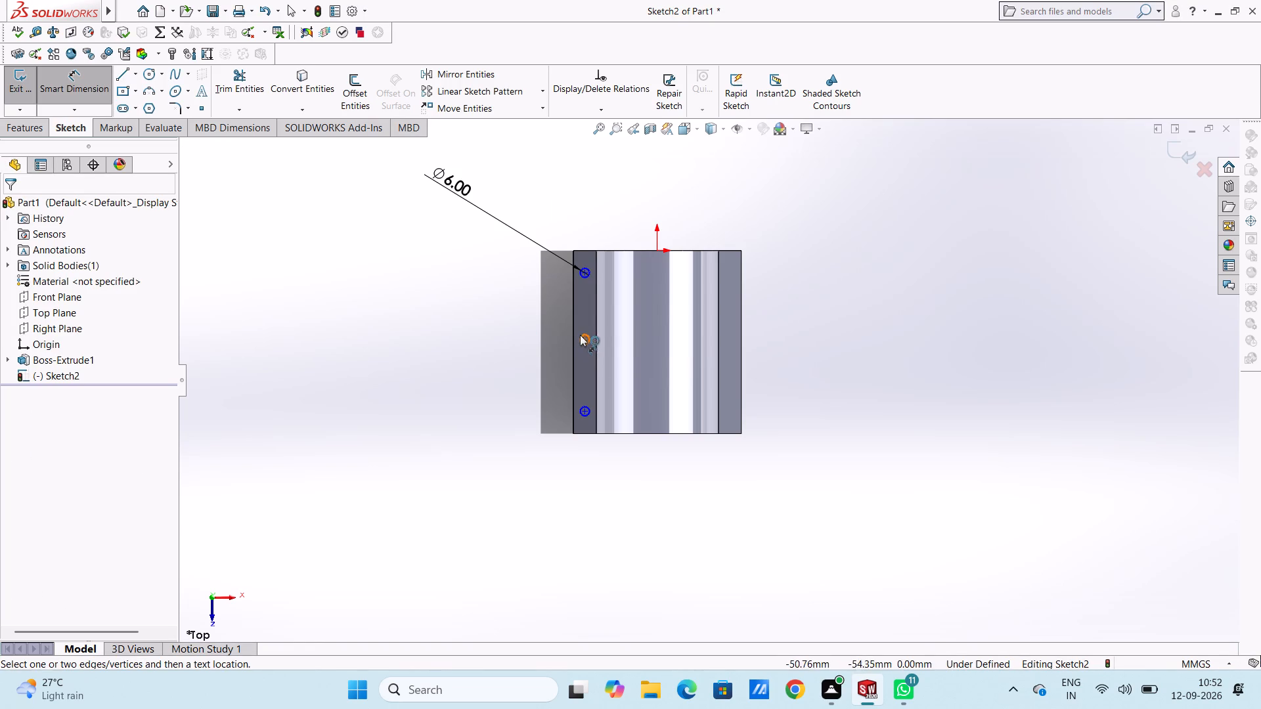
{"action": "left_click", "coordinate": [582, 335]}
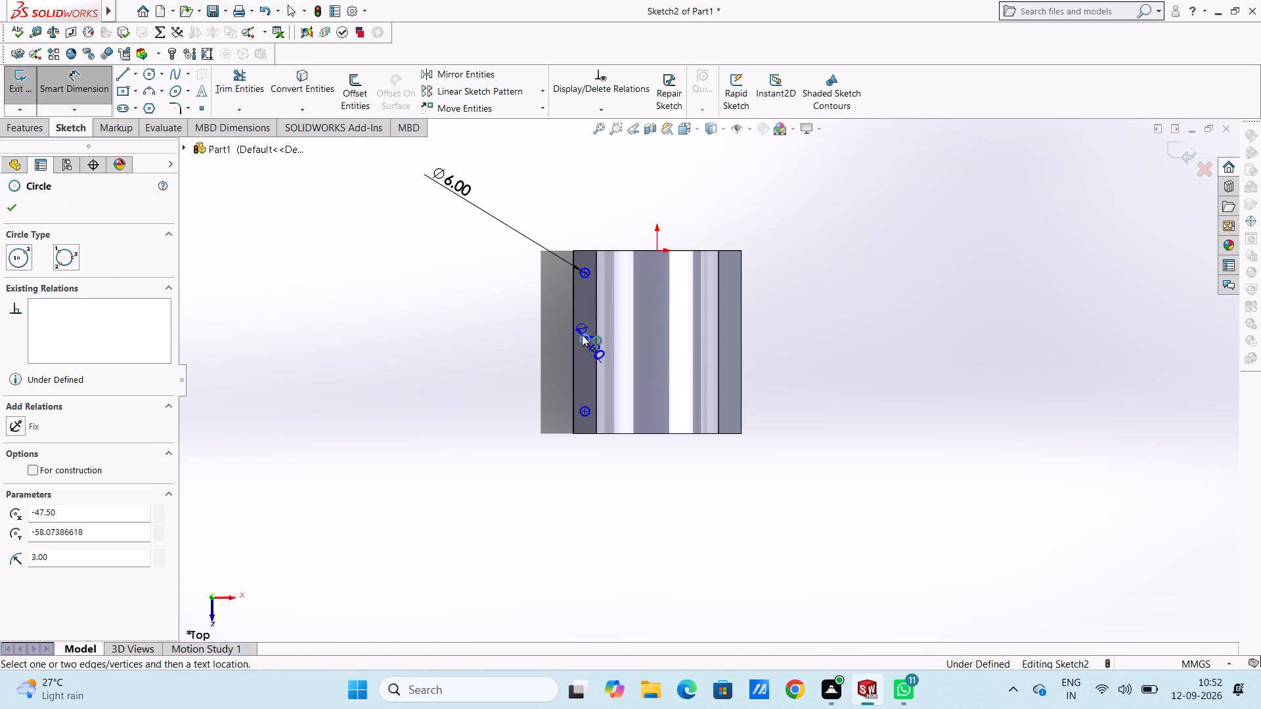
{"action": "left_click", "coordinate": [368, 251]}
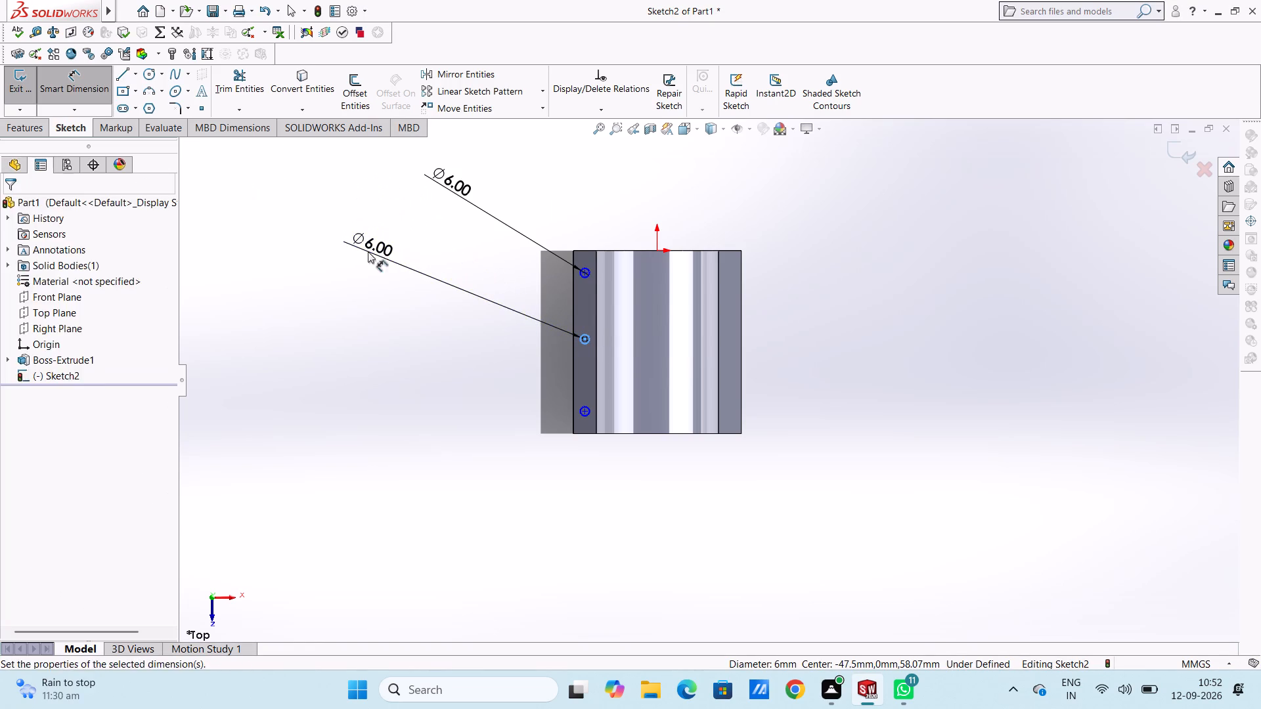
{"action": "key", "text": "Return"}
{"action": "left_click", "coordinate": [407, 333]}
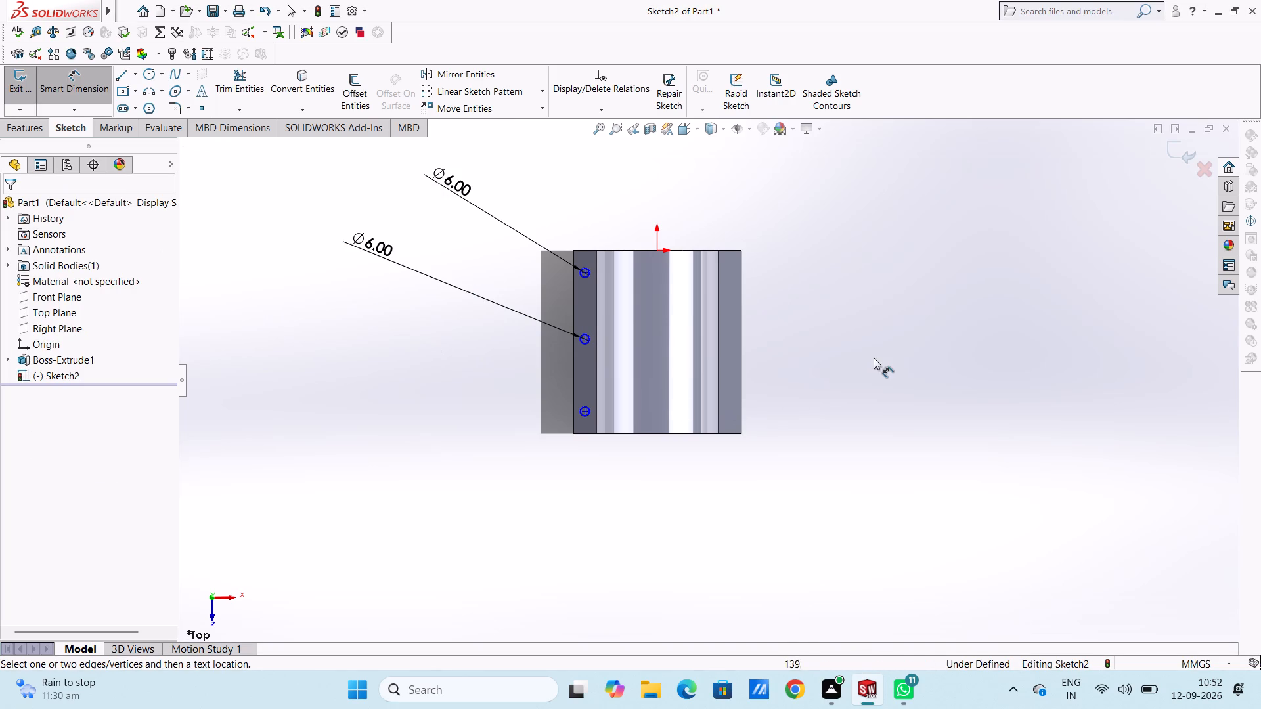
Add a 6 mm diameter dimension to the front circle on the left flange.
{"action": "scroll", "coordinate": [806, 339], "scroll_direction": "down", "scroll_amount": 3, "text": "ctrl"}
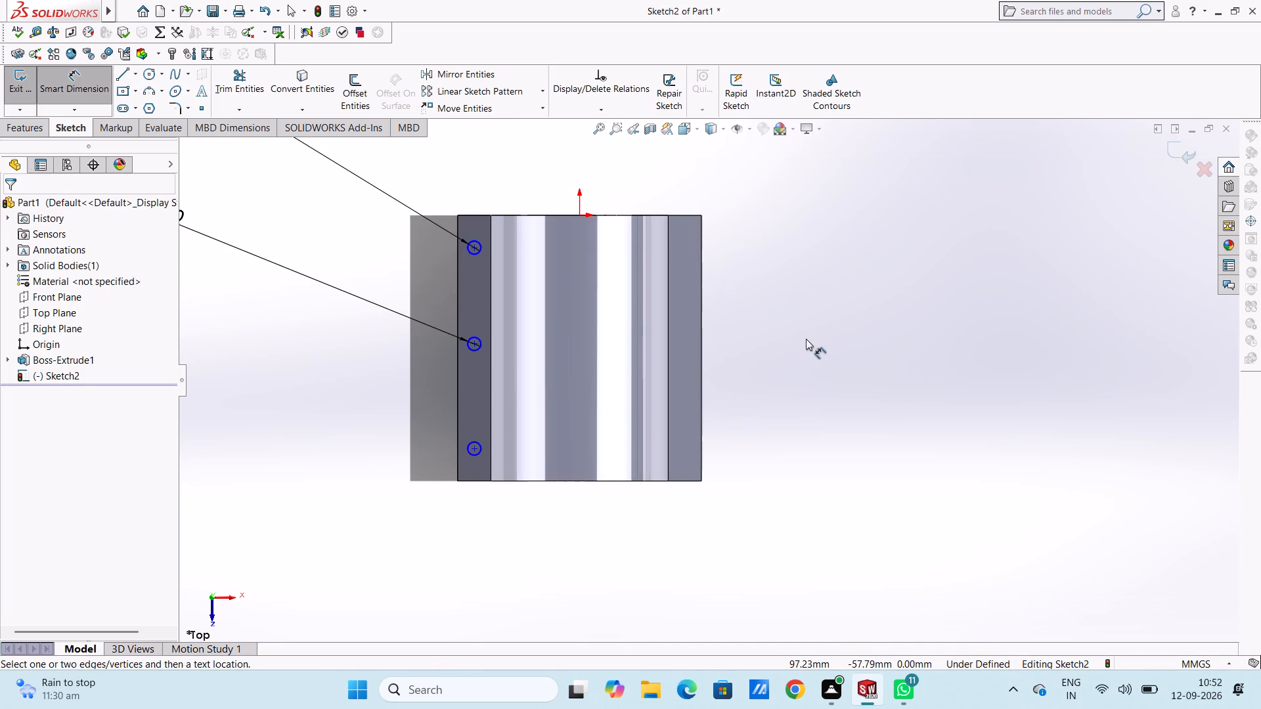
{"action": "left_click", "coordinate": [399, 465]}
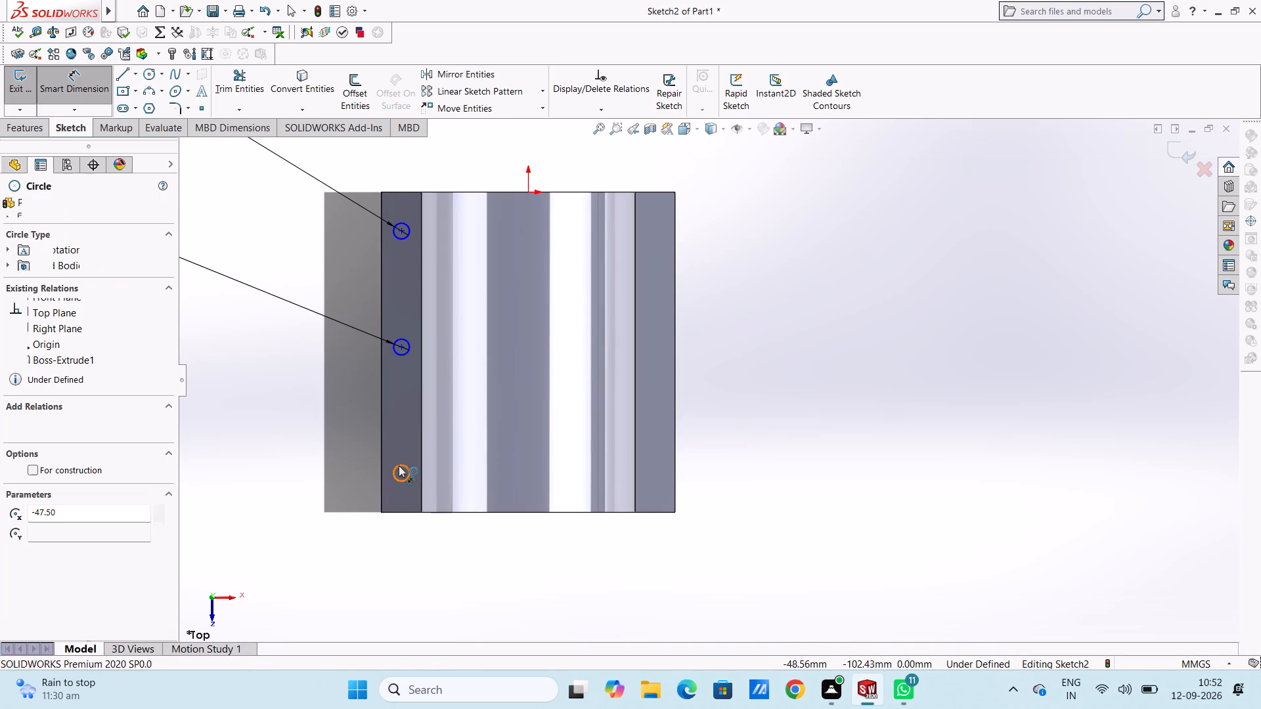
{"action": "scroll", "coordinate": [236, 335], "scroll_direction": "up", "scroll_amount": 2, "text": "ctrl"}
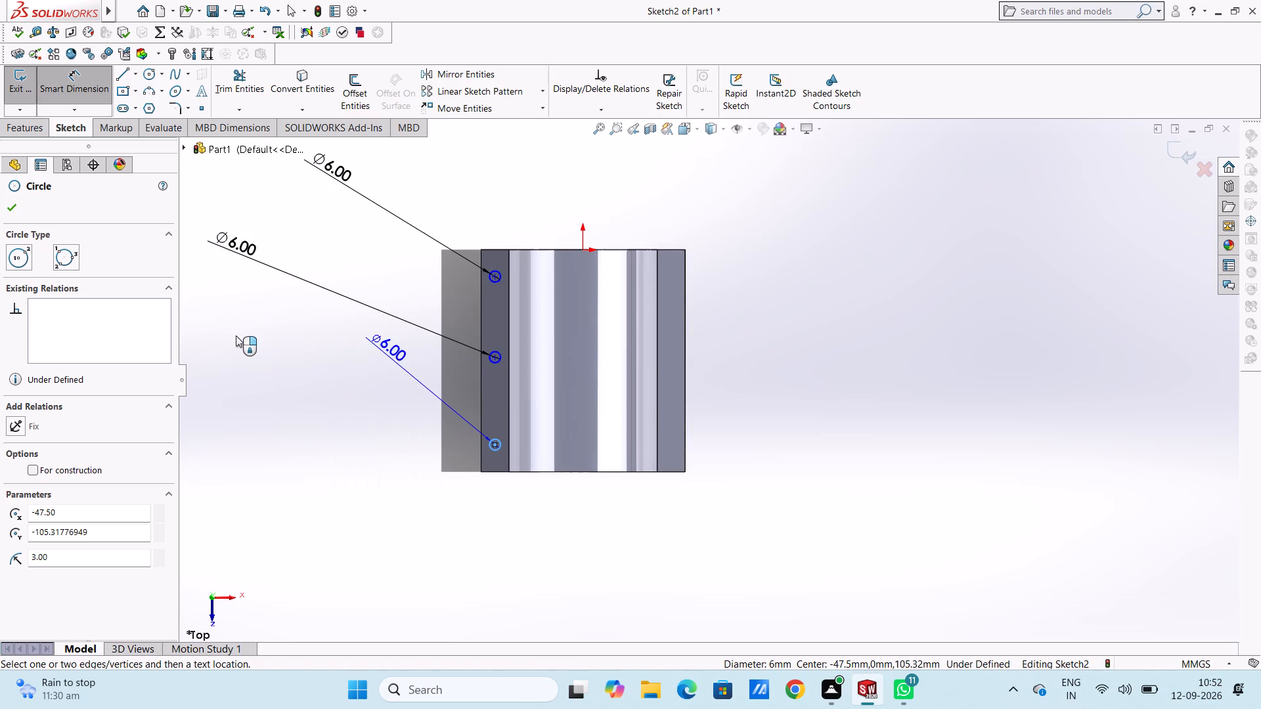
{"action": "left_click", "coordinate": [234, 344]}
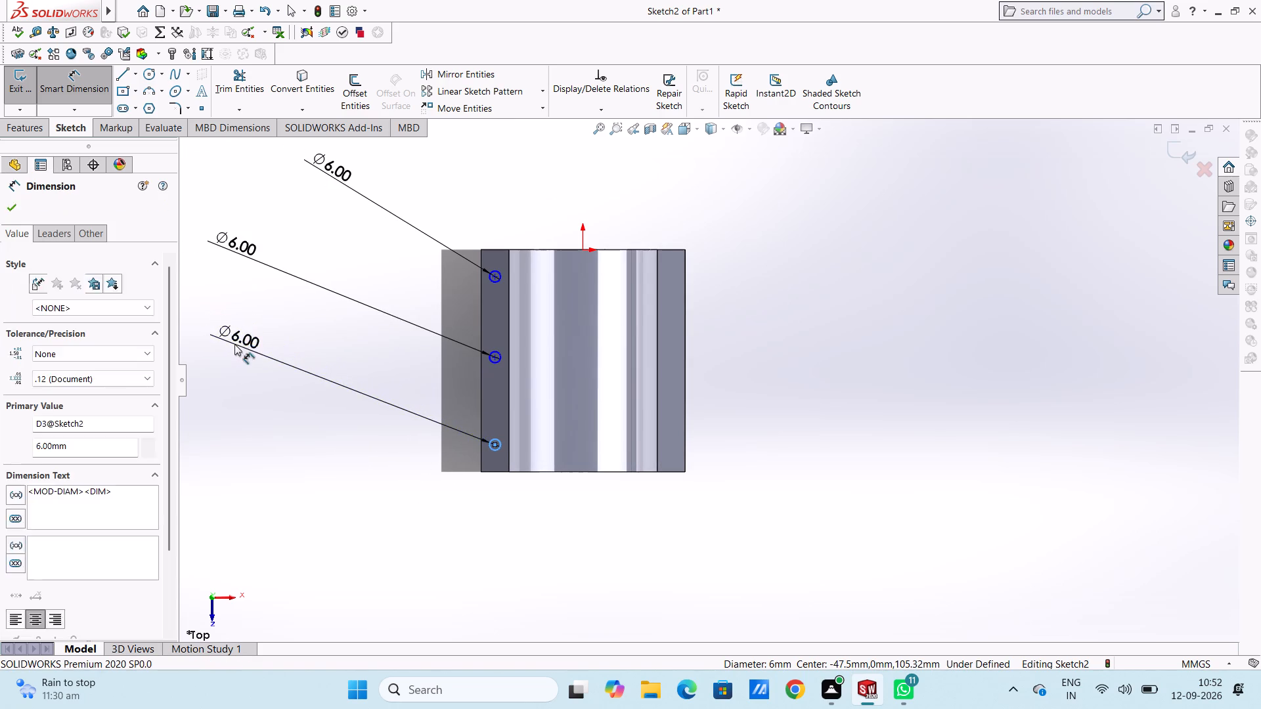
{"action": "key", "text": "Return"}
{"action": "left_click", "coordinate": [284, 423]}
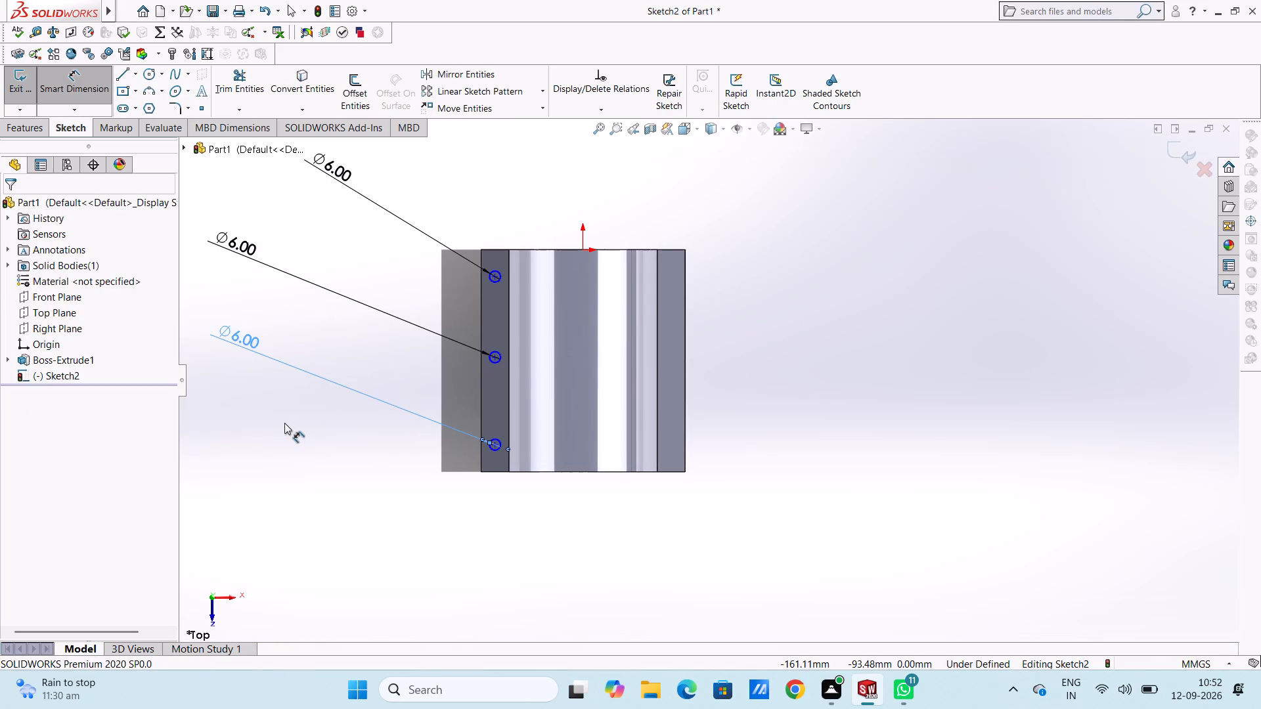
{"action": "key", "text": "Escape"}
{"action": "key", "text": "Escape"}
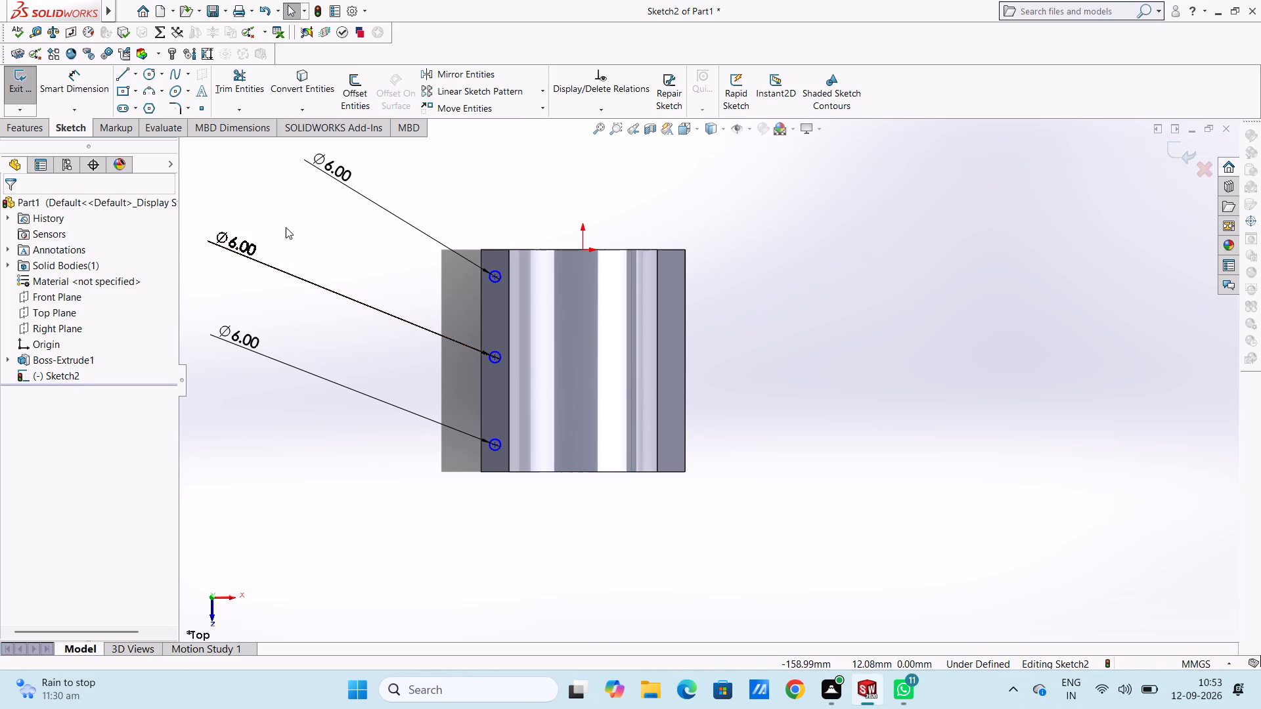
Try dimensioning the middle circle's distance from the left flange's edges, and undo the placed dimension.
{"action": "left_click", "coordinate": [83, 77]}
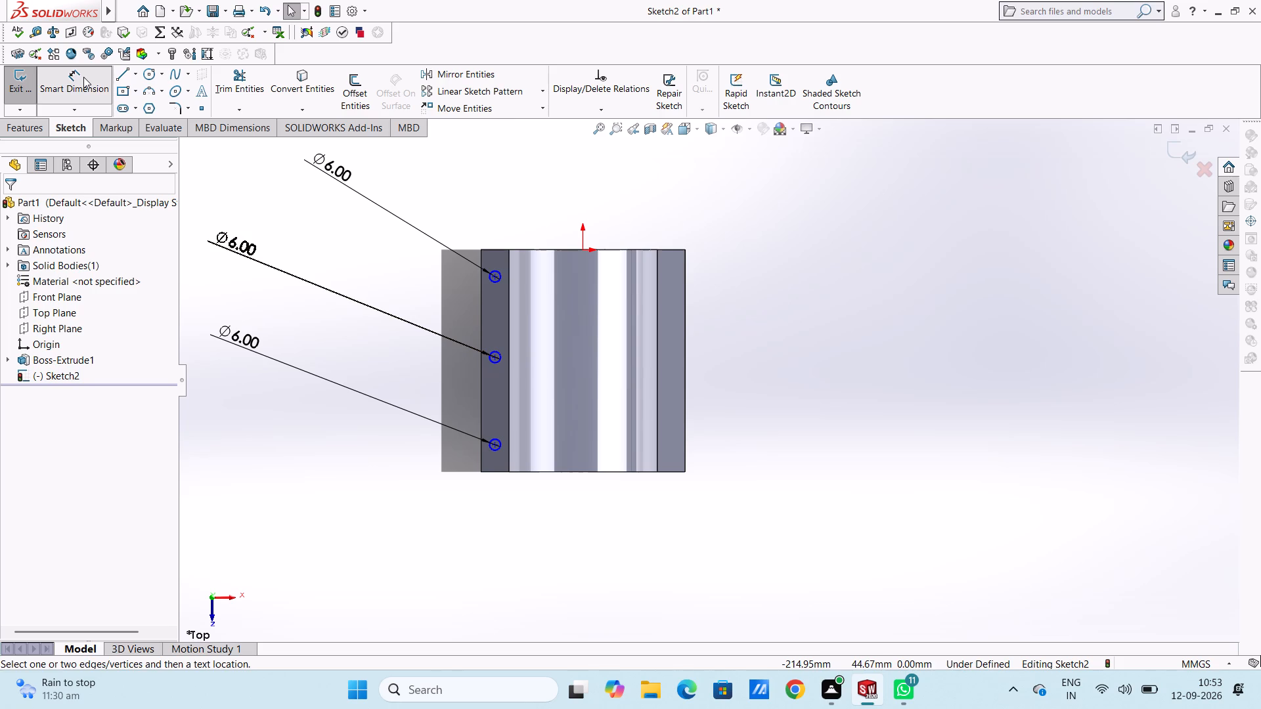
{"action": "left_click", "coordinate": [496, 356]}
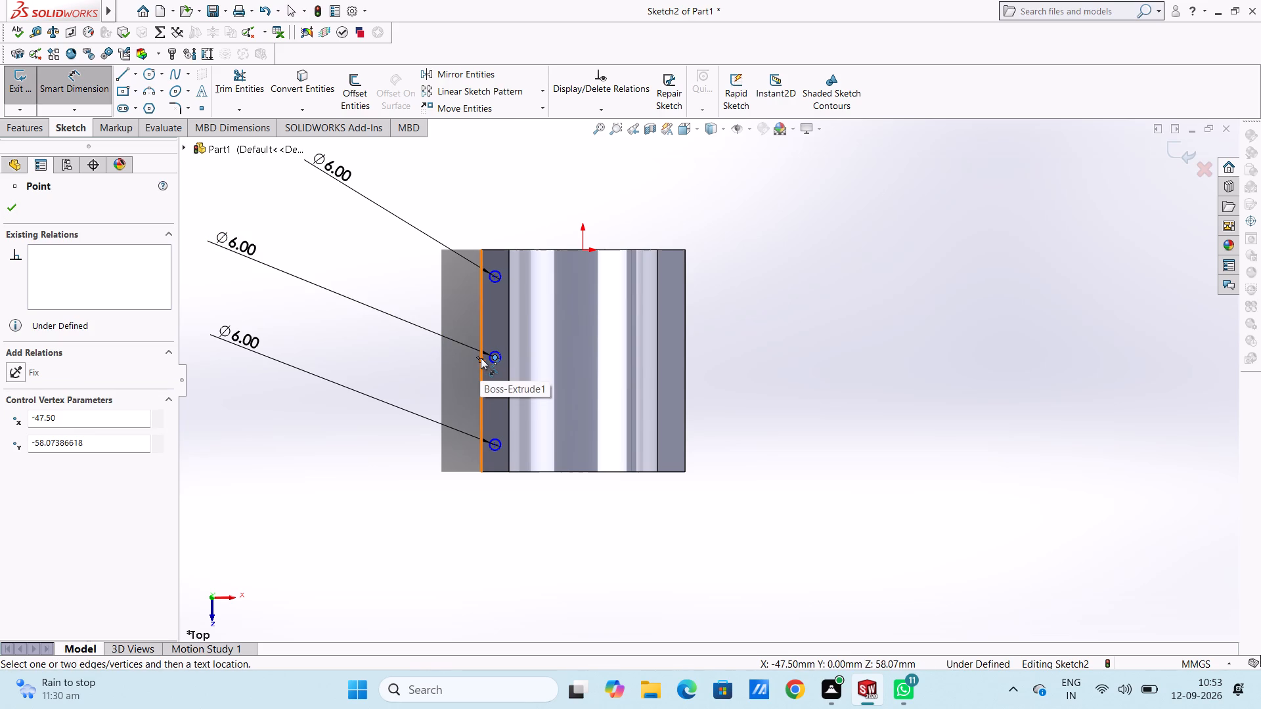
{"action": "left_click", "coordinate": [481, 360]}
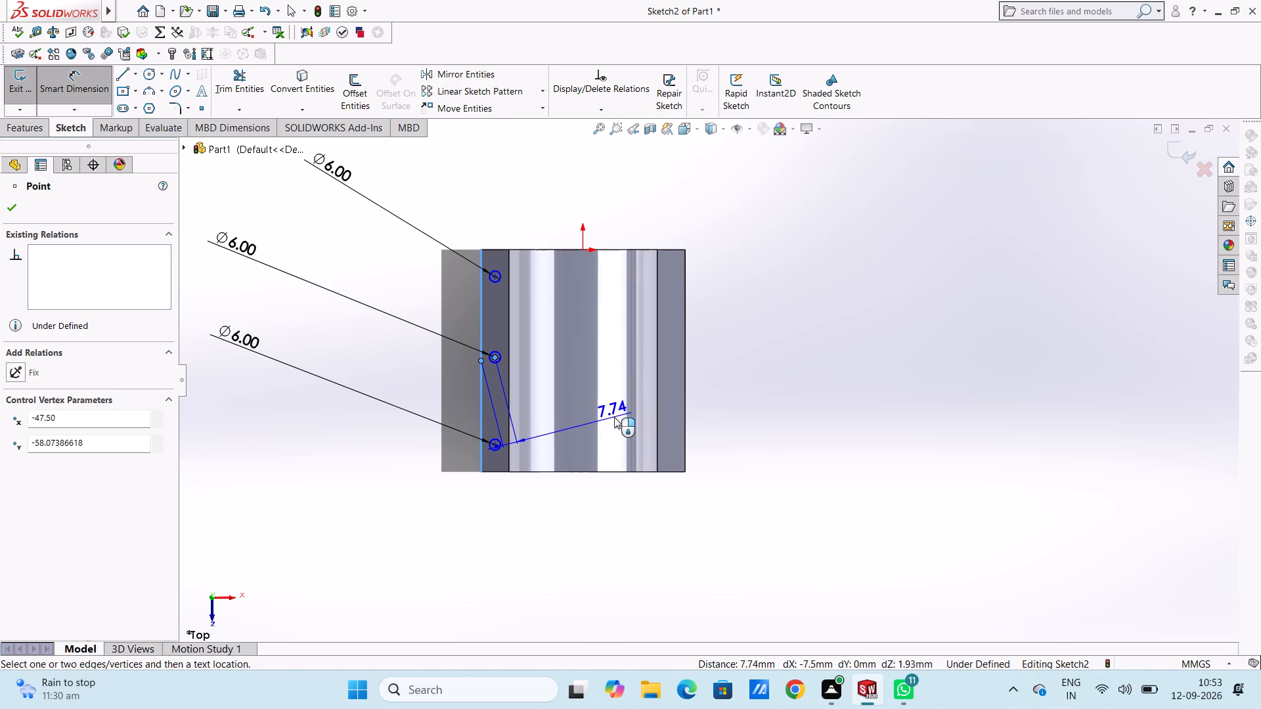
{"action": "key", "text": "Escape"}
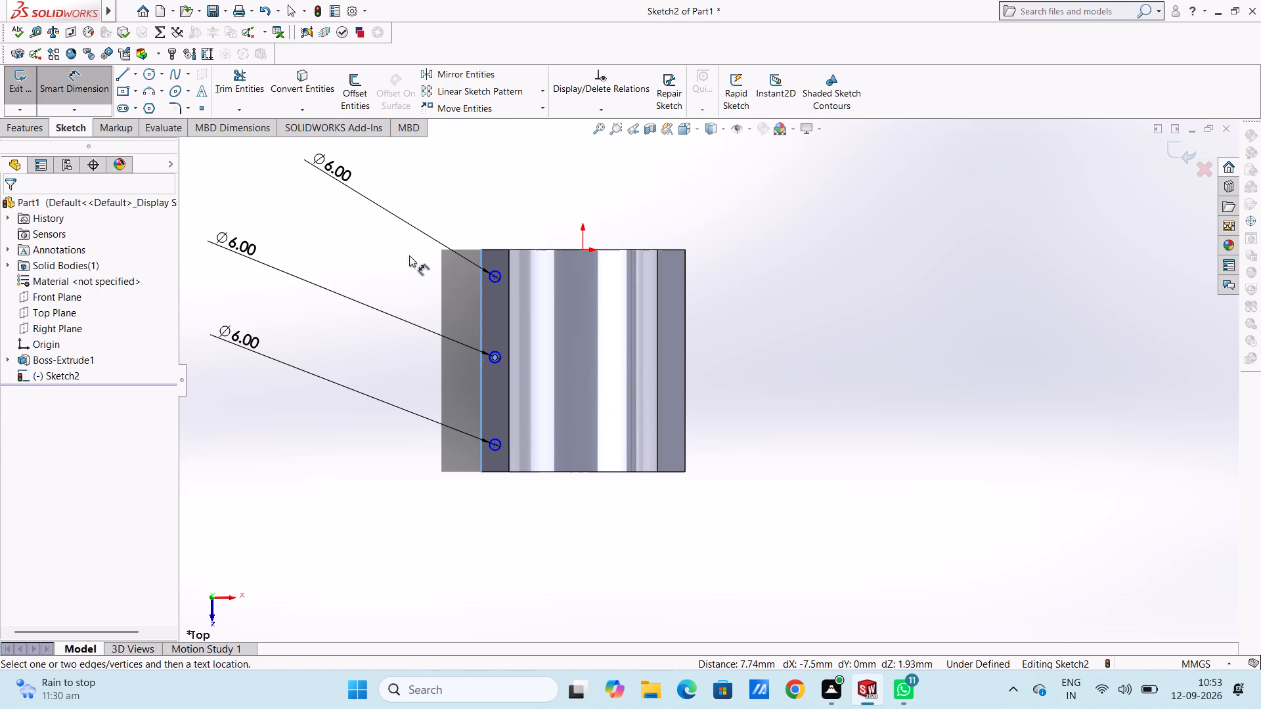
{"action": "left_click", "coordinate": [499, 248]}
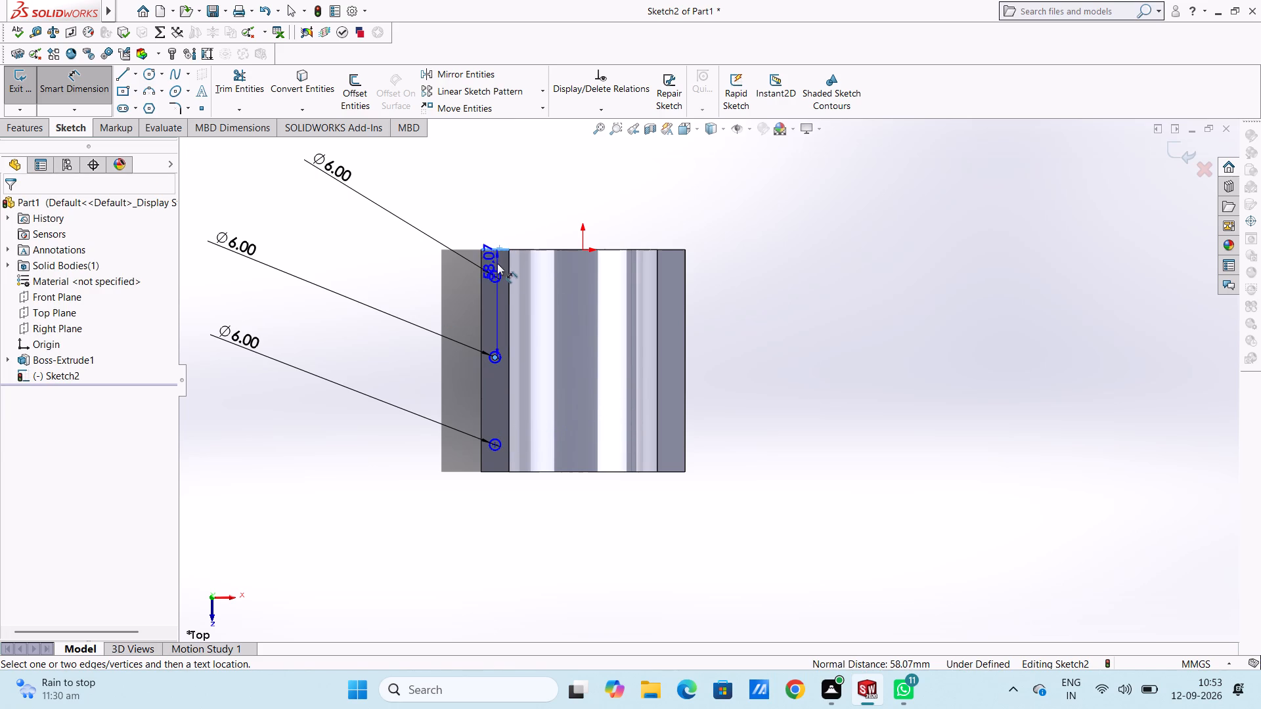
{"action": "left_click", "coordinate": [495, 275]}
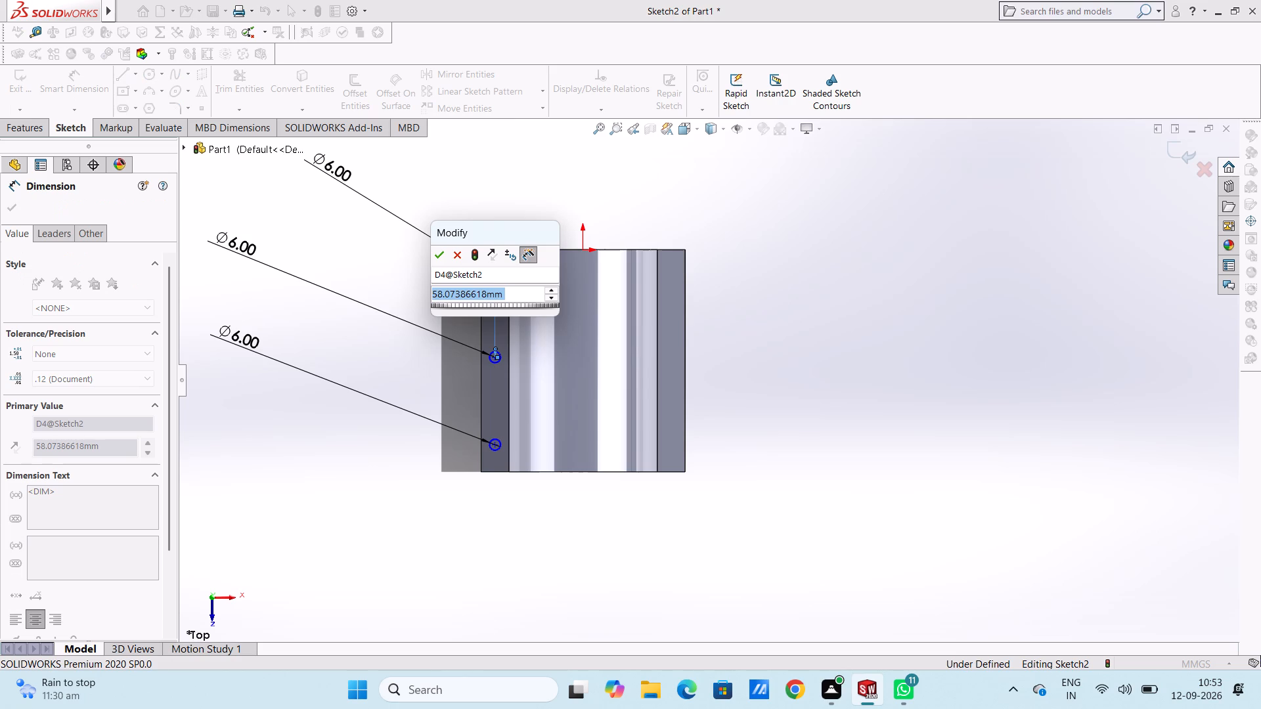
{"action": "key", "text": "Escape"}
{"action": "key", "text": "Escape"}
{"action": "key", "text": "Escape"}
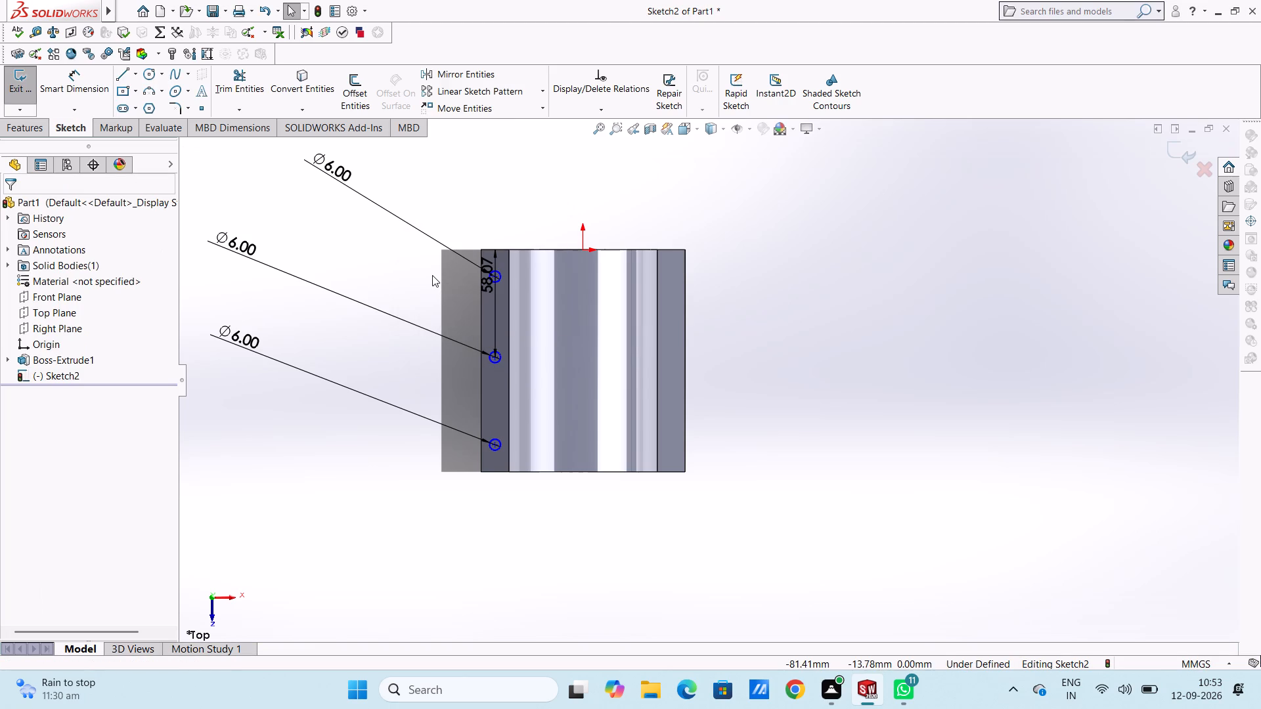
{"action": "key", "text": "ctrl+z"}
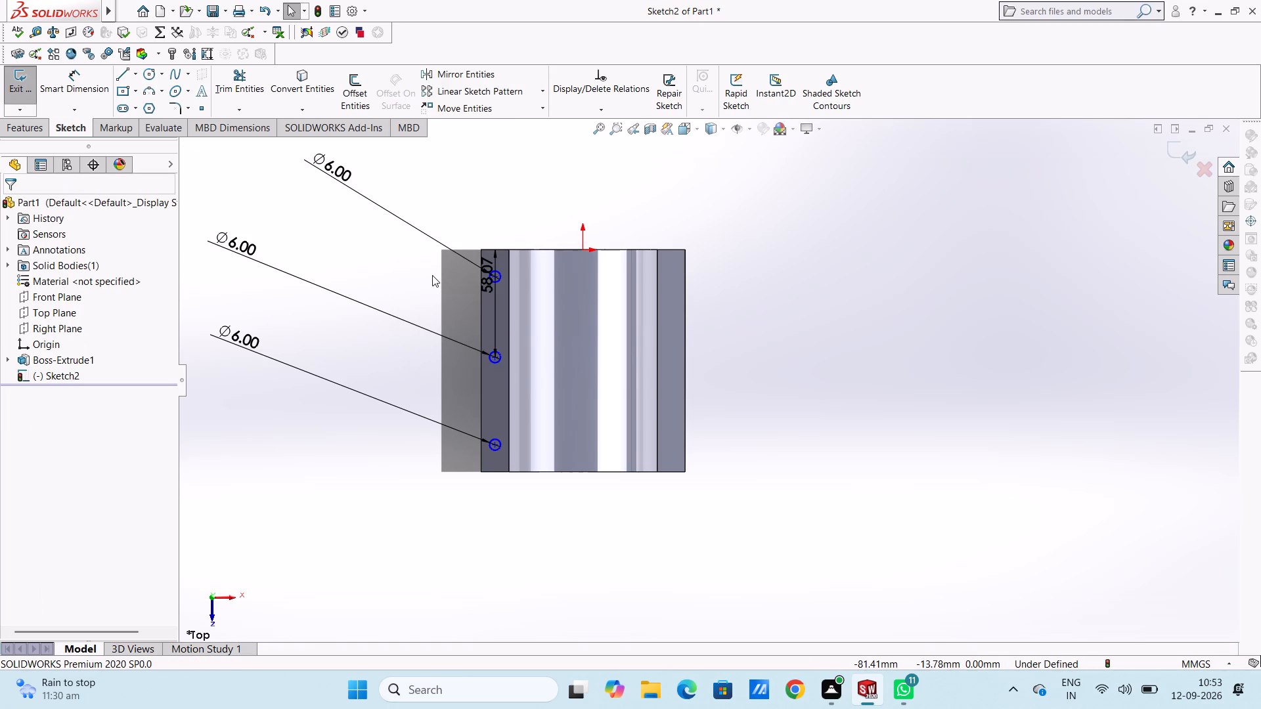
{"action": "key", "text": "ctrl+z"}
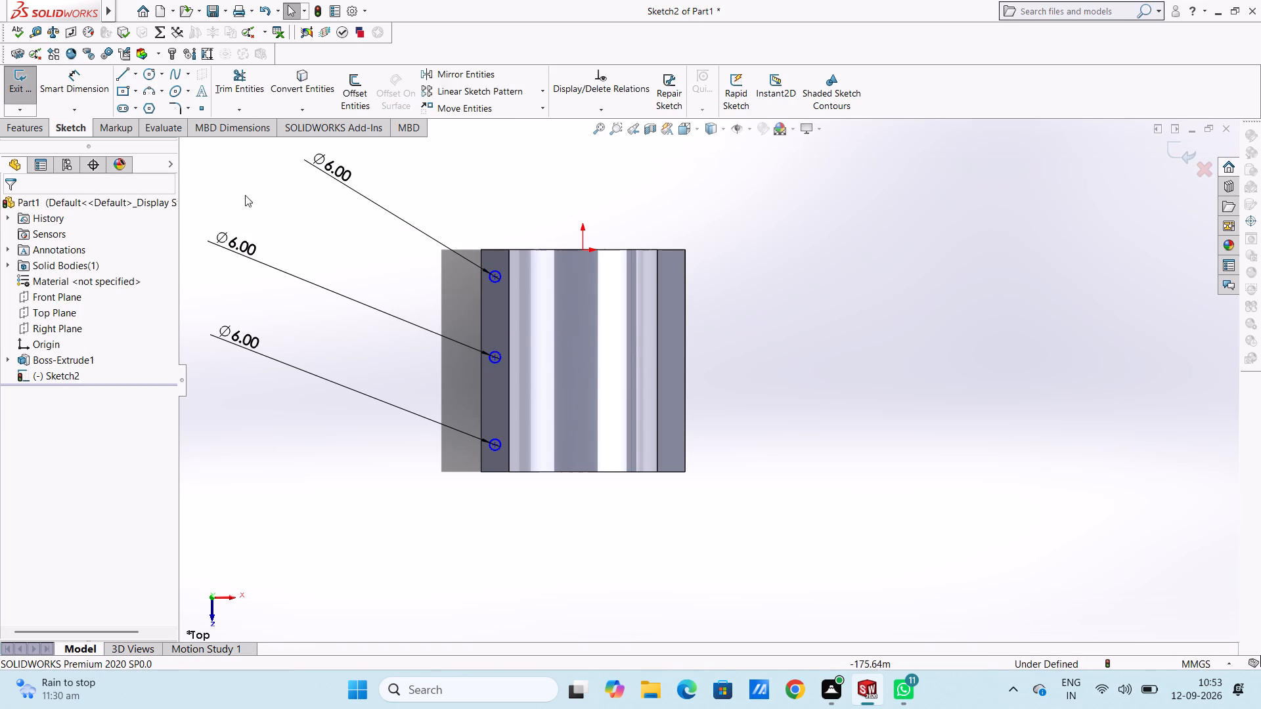
Dimension the rear circle's centre on the left flange at 20 mm from the flange's back edge.
{"action": "left_click", "coordinate": [74, 87]}
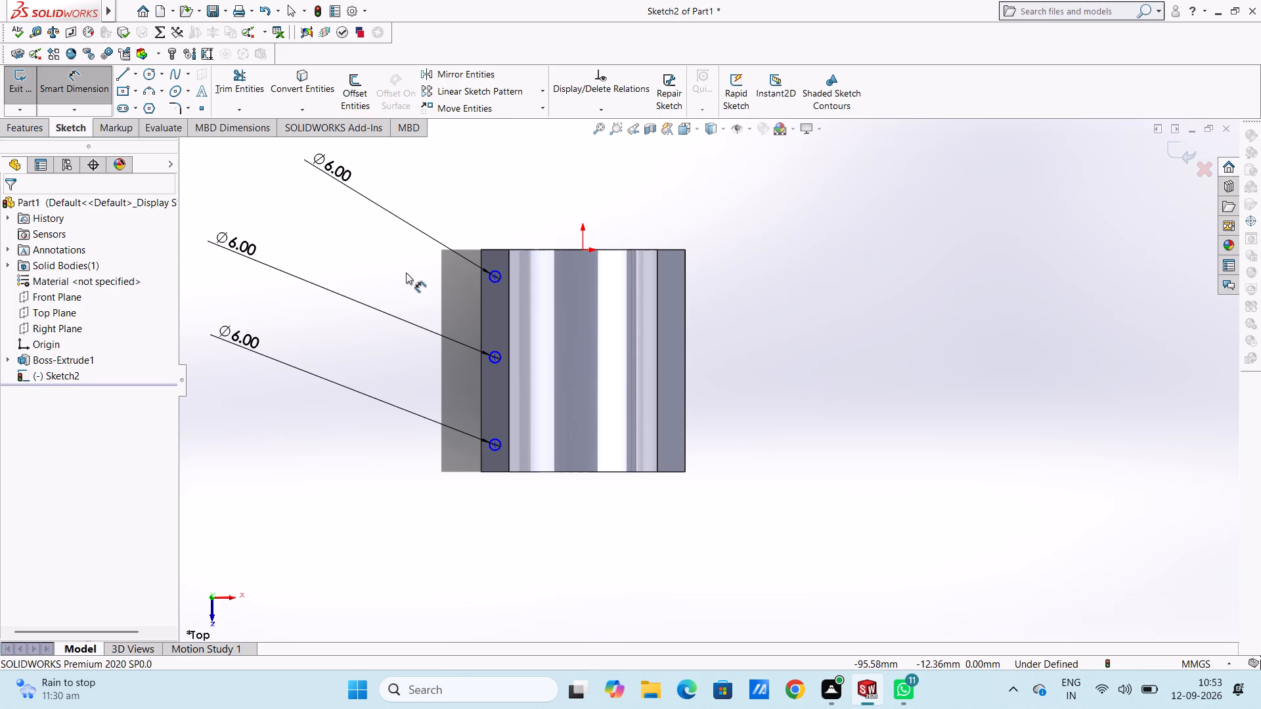
{"action": "left_click", "coordinate": [497, 250]}
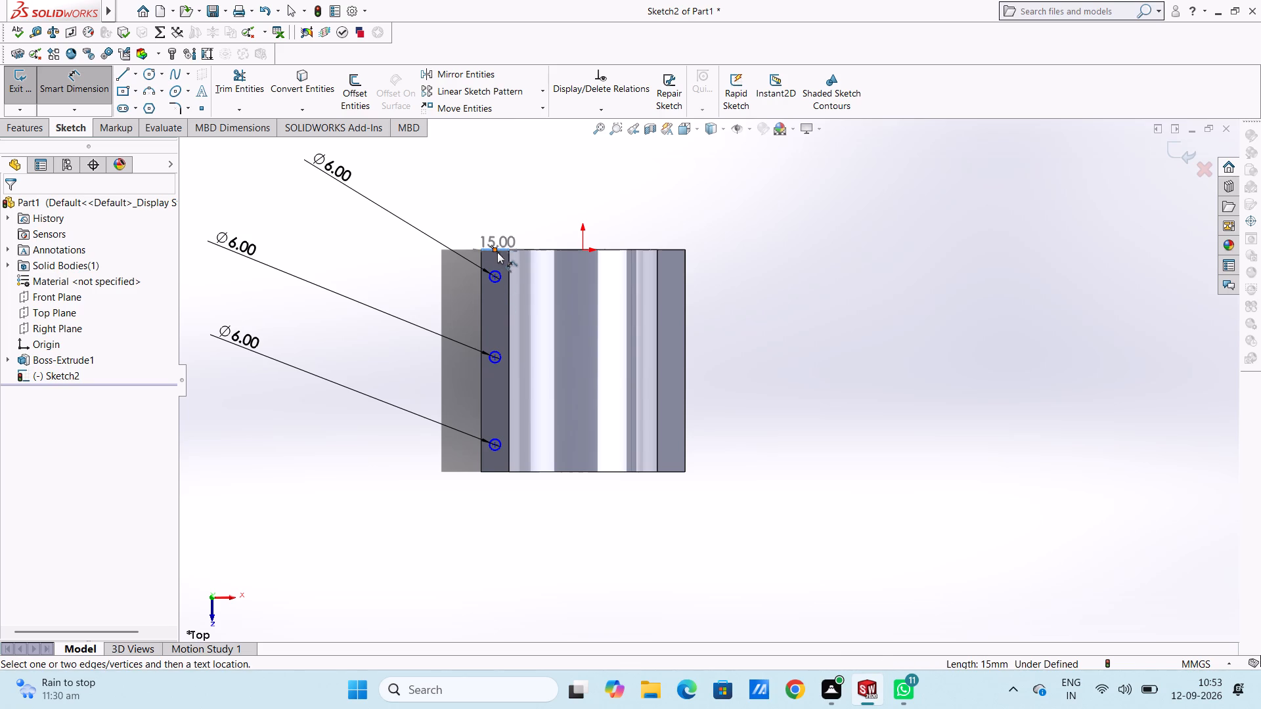
{"action": "left_click", "coordinate": [493, 274]}
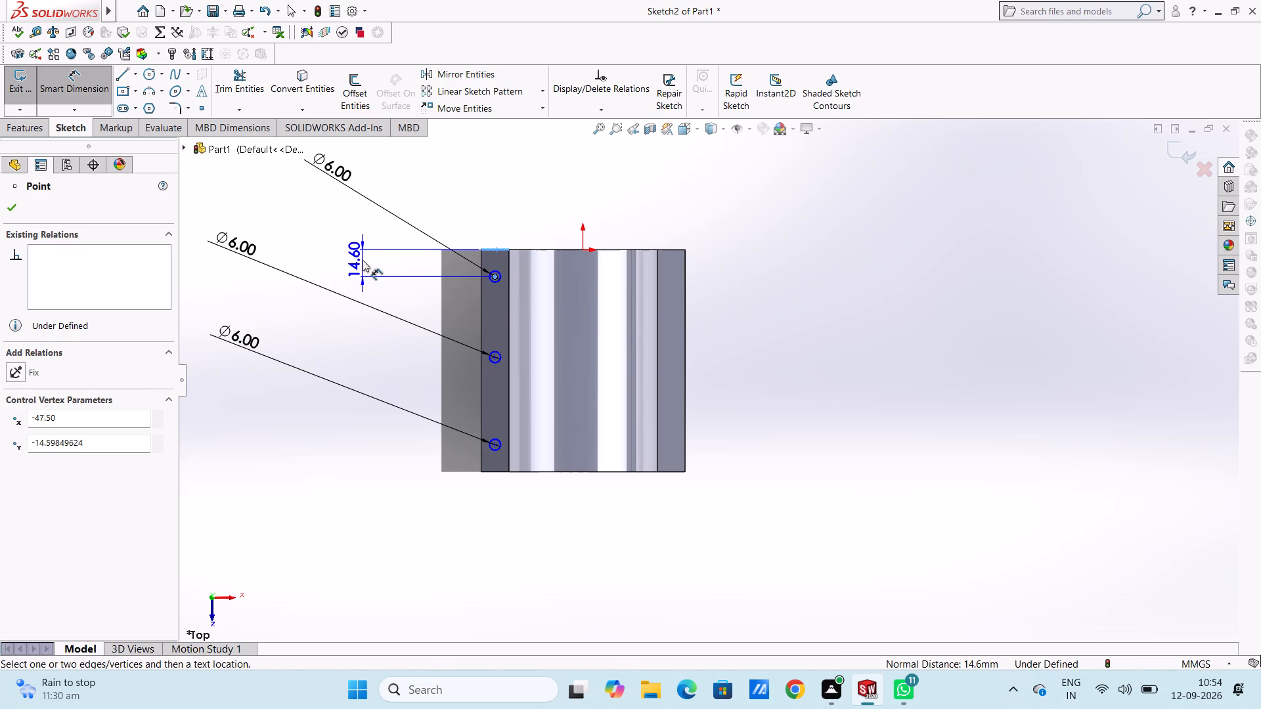
{"action": "left_click", "coordinate": [363, 260]}
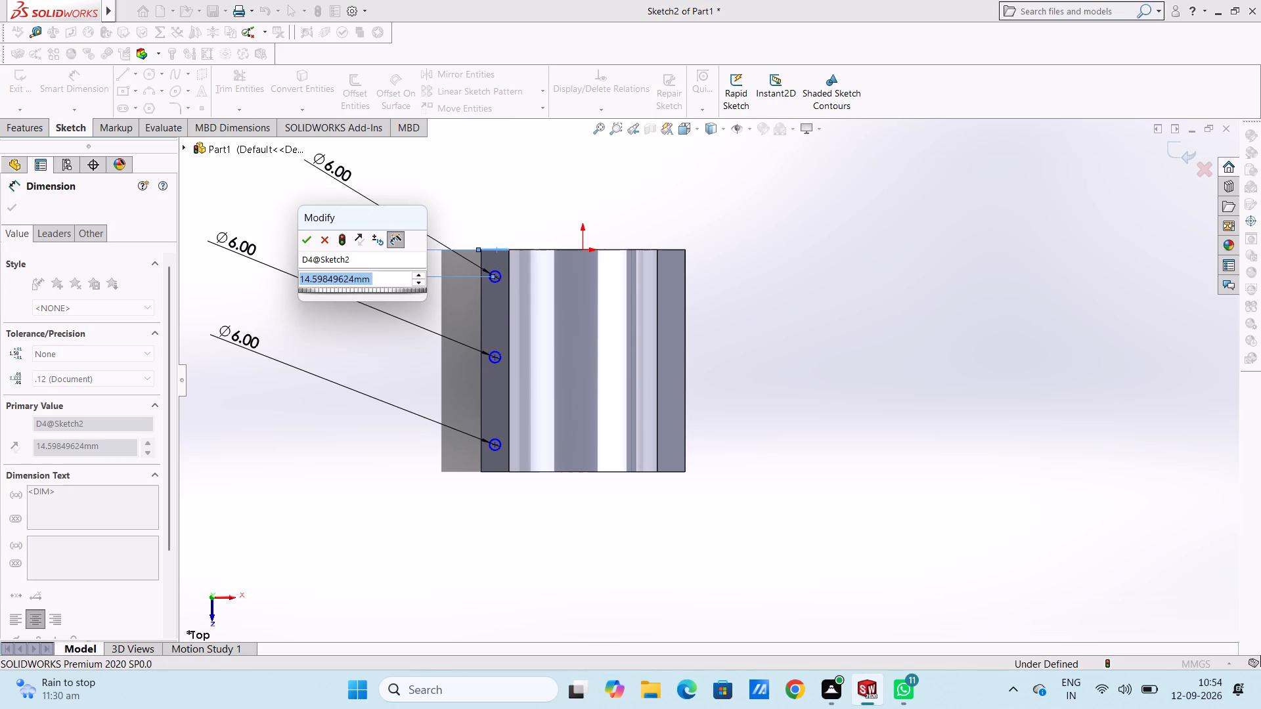
{"action": "type", "text": "20"}
{"action": "key", "text": "Return"}
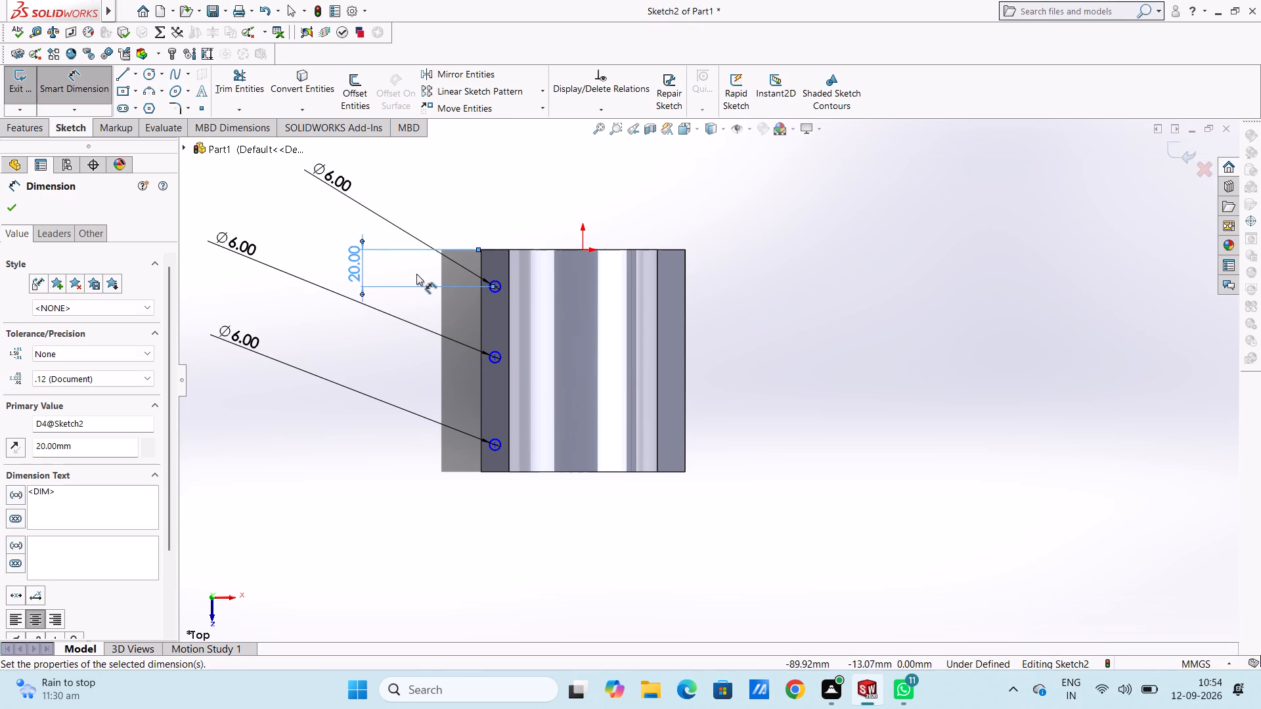
{"action": "left_click", "coordinate": [416, 274]}
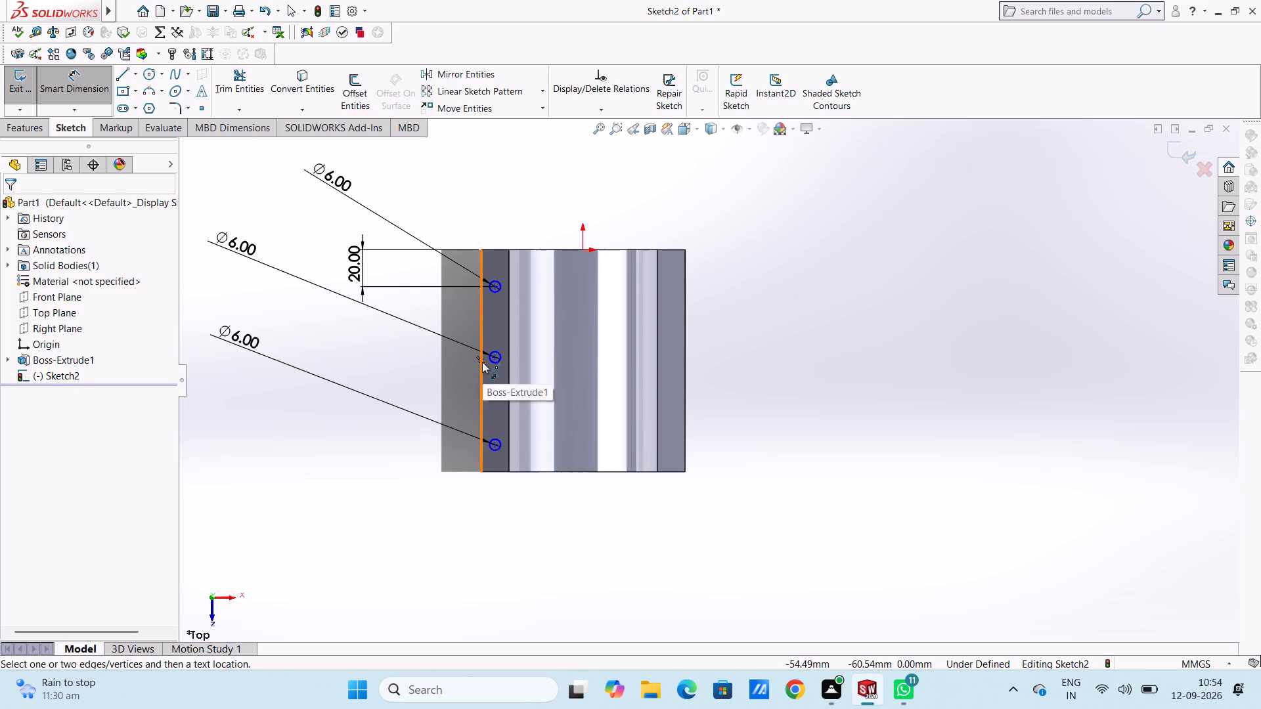
Delete the left flange's middle circle together with its diameter dimension.
{"action": "scroll", "coordinate": [483, 360], "scroll_direction": "down", "scroll_amount": 4, "text": "ctrl"}
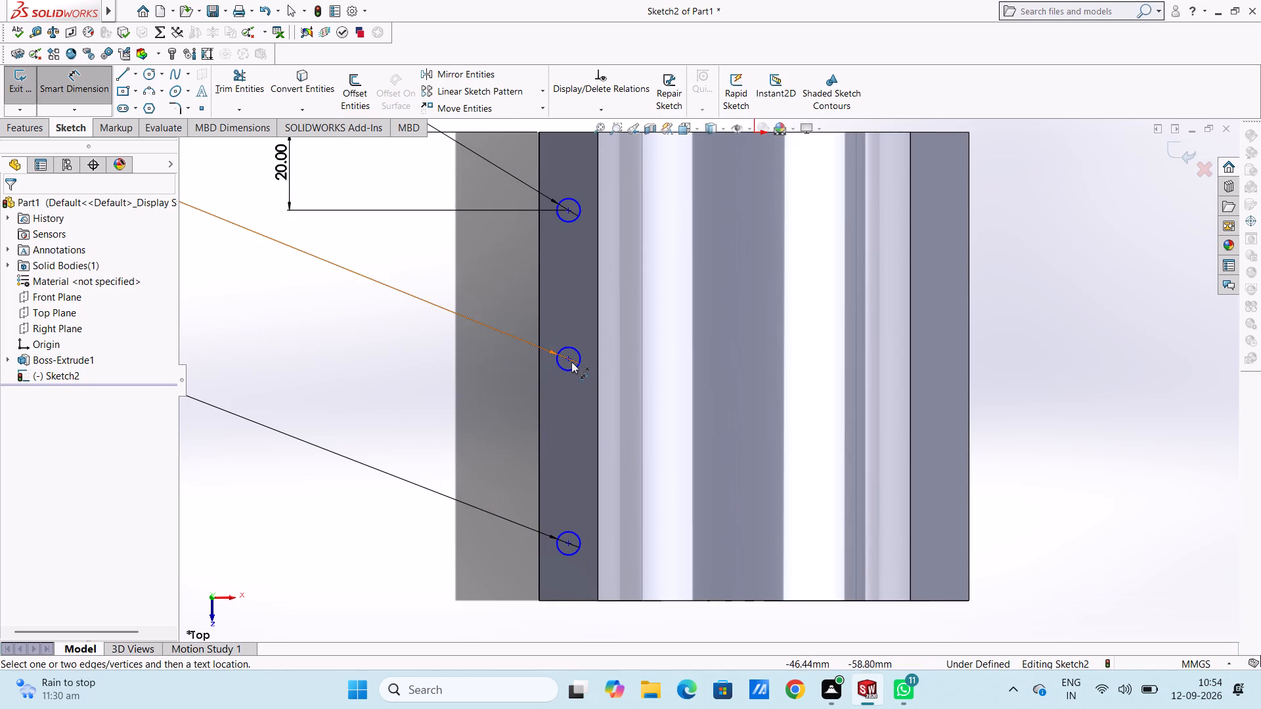
{"action": "key", "text": "Escape"}
{"action": "key", "text": "Escape"}
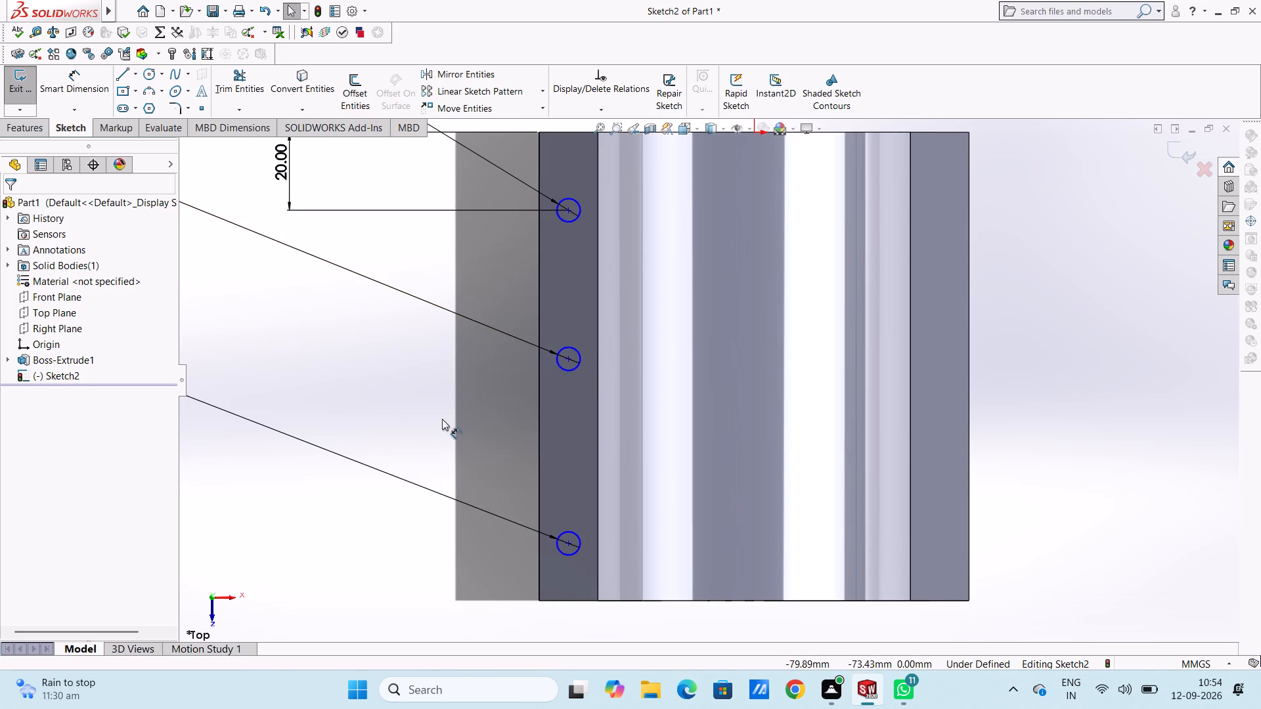
{"action": "left_click", "coordinate": [551, 351]}
{"action": "key", "text": "Delete"}
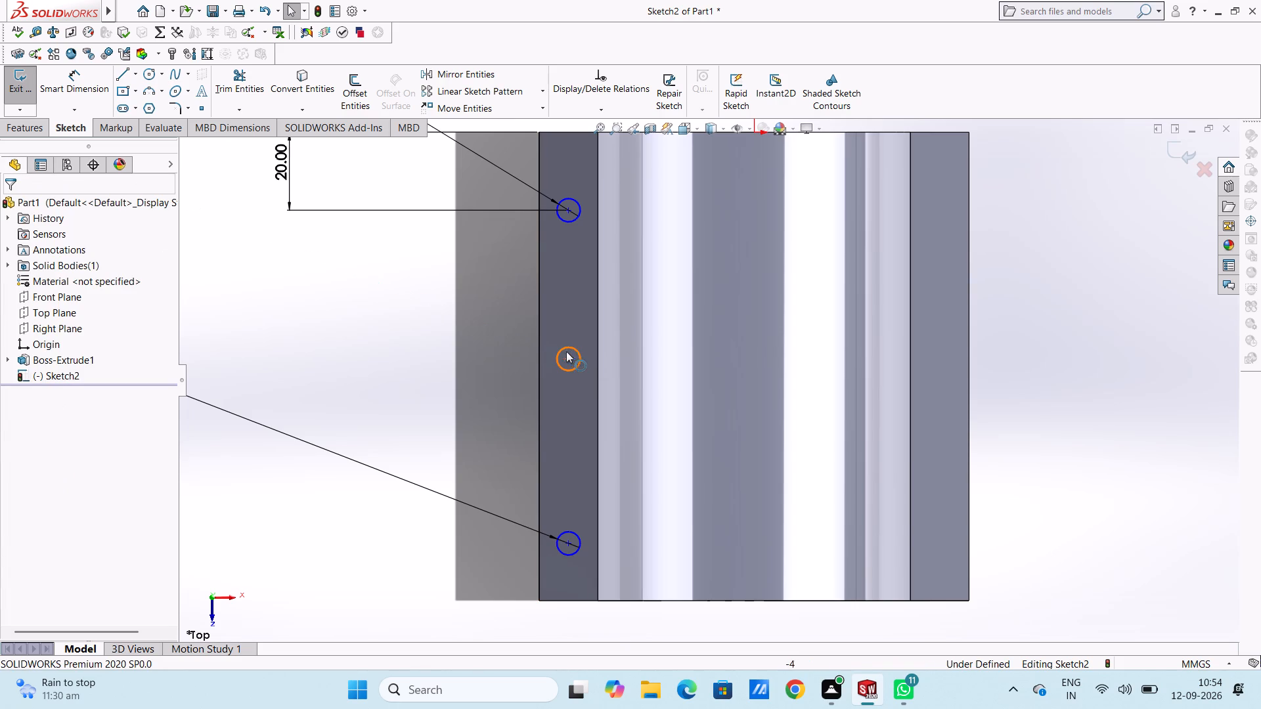
{"action": "left_click", "coordinate": [571, 351]}
{"action": "key", "text": "Delete"}
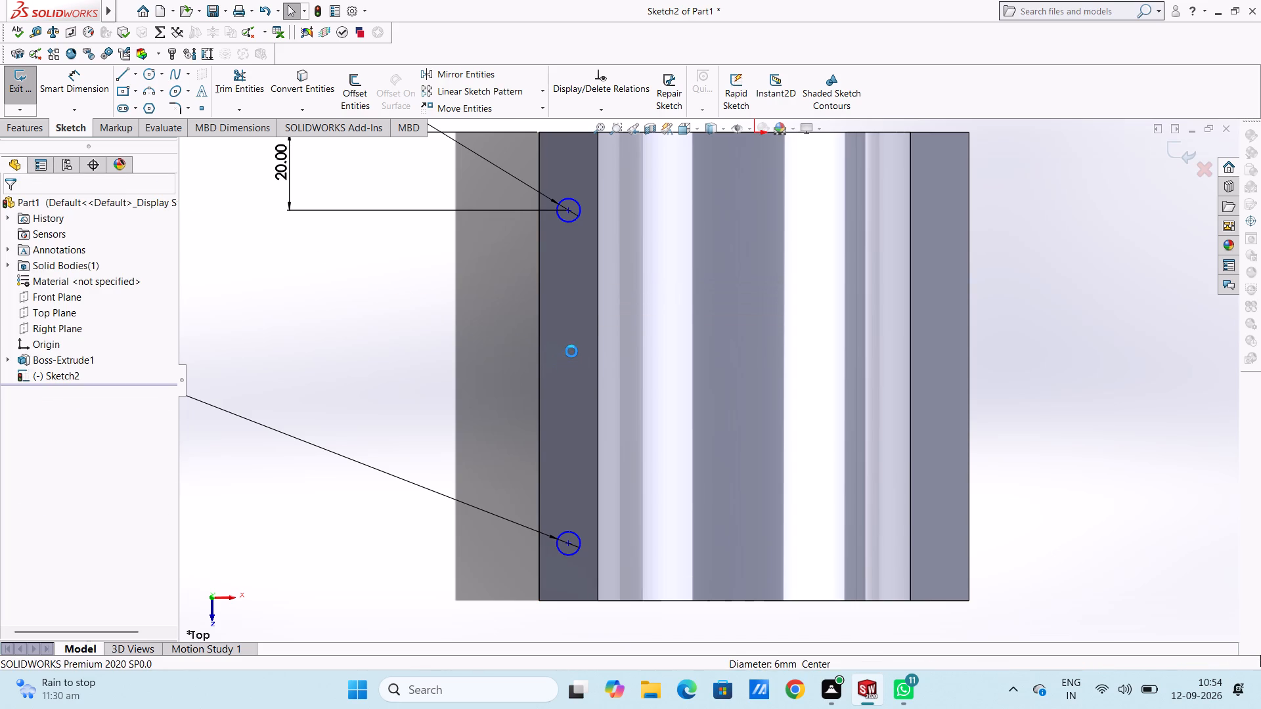
Sketch a 3 mm radius circle centred across the left flange at its mid-length, 60 mm from the back edge.
{"action": "left_click", "coordinate": [144, 75]}
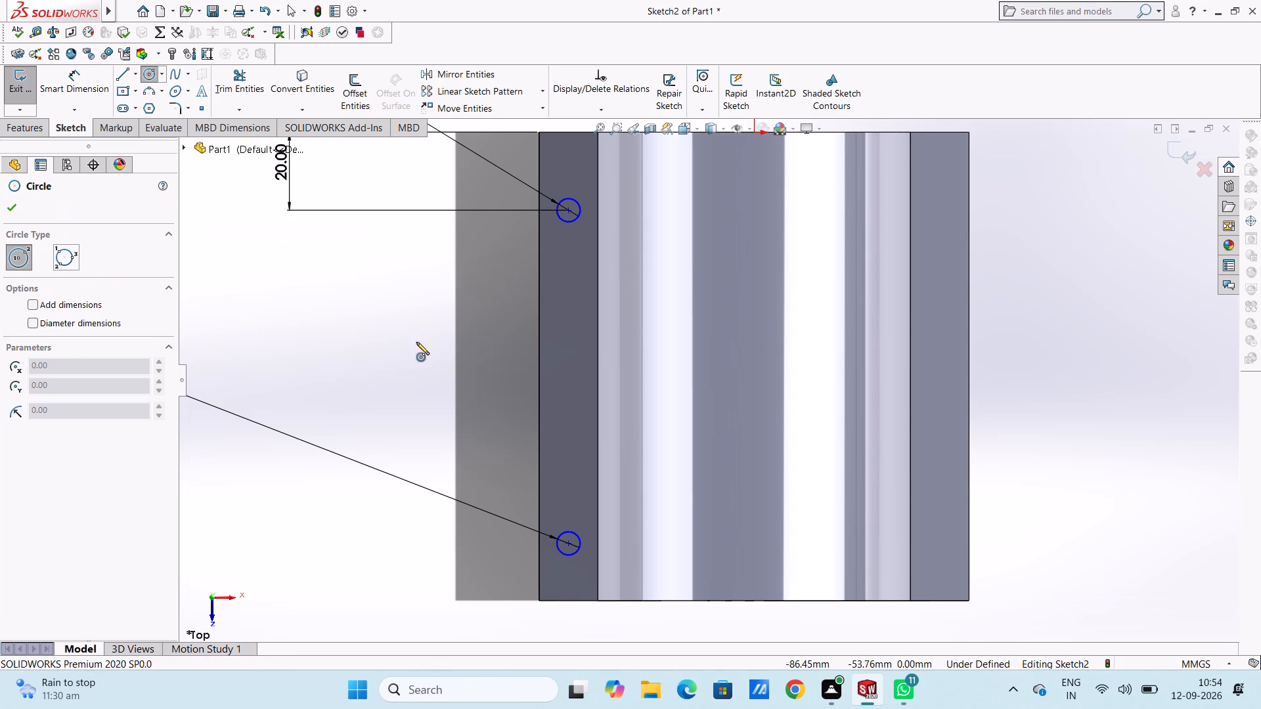
{"action": "left_click", "coordinate": [569, 365]}
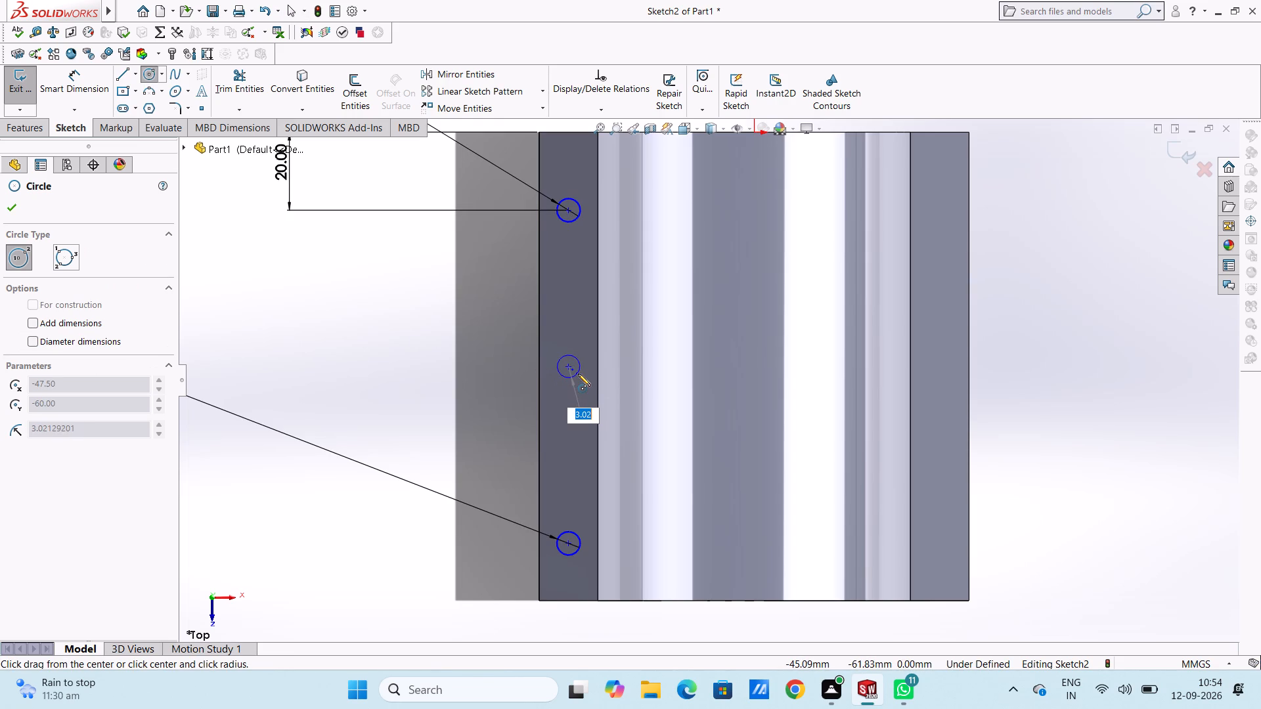
{"action": "key", "text": "3"}
{"action": "key", "text": "Return"}
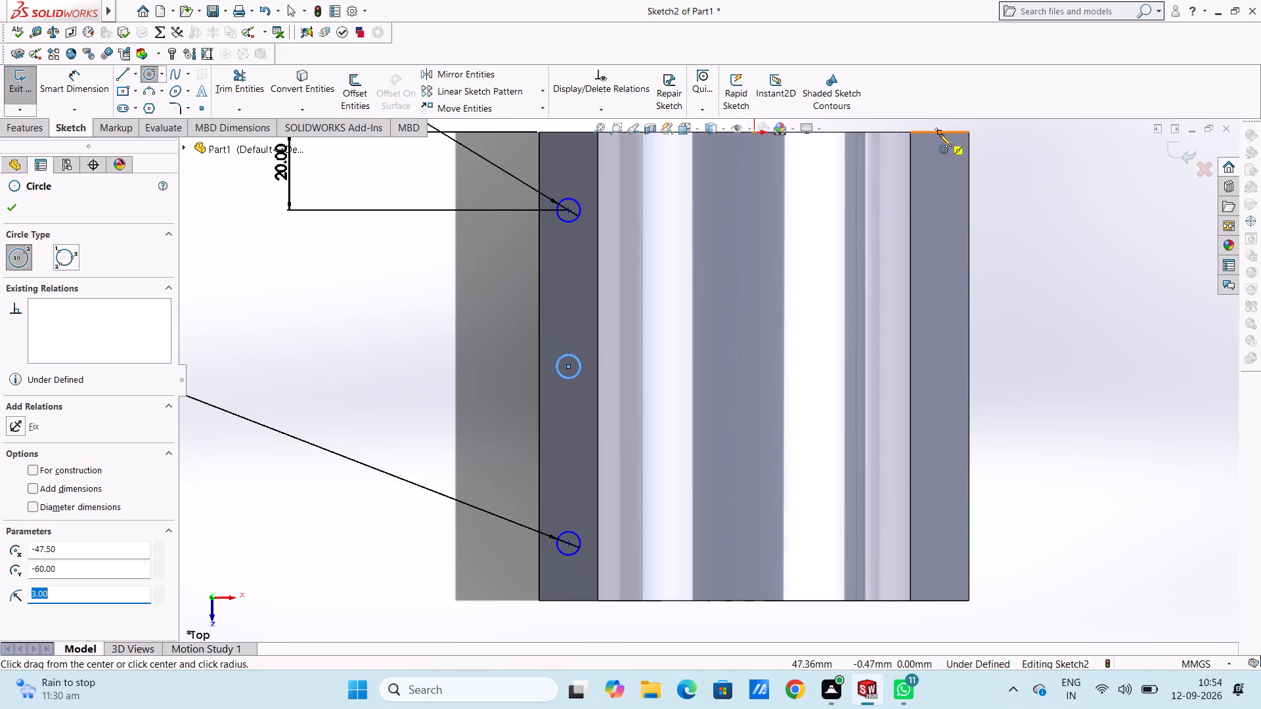
Sketch three 3 mm radius circles centred across the right flange, each level with its counterpart on the left flange.
{"action": "left_click", "coordinate": [939, 210]}
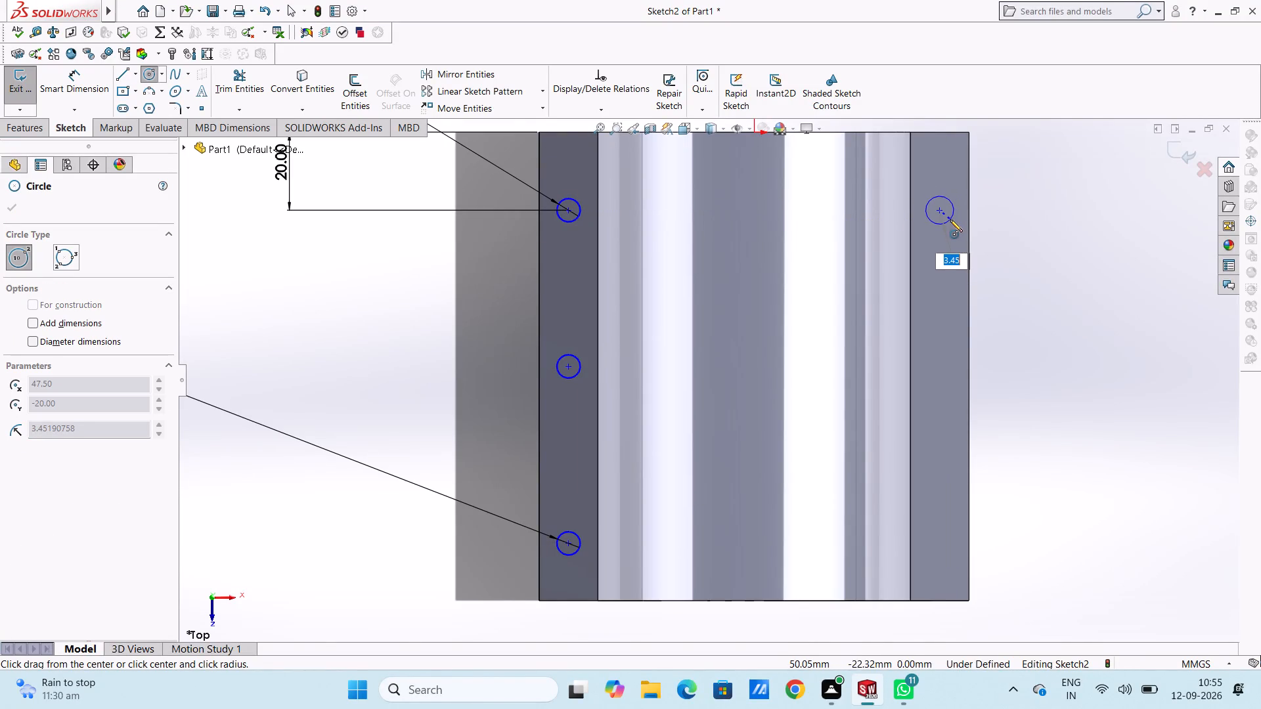
{"action": "key", "text": "3"}
{"action": "key", "text": "Return"}
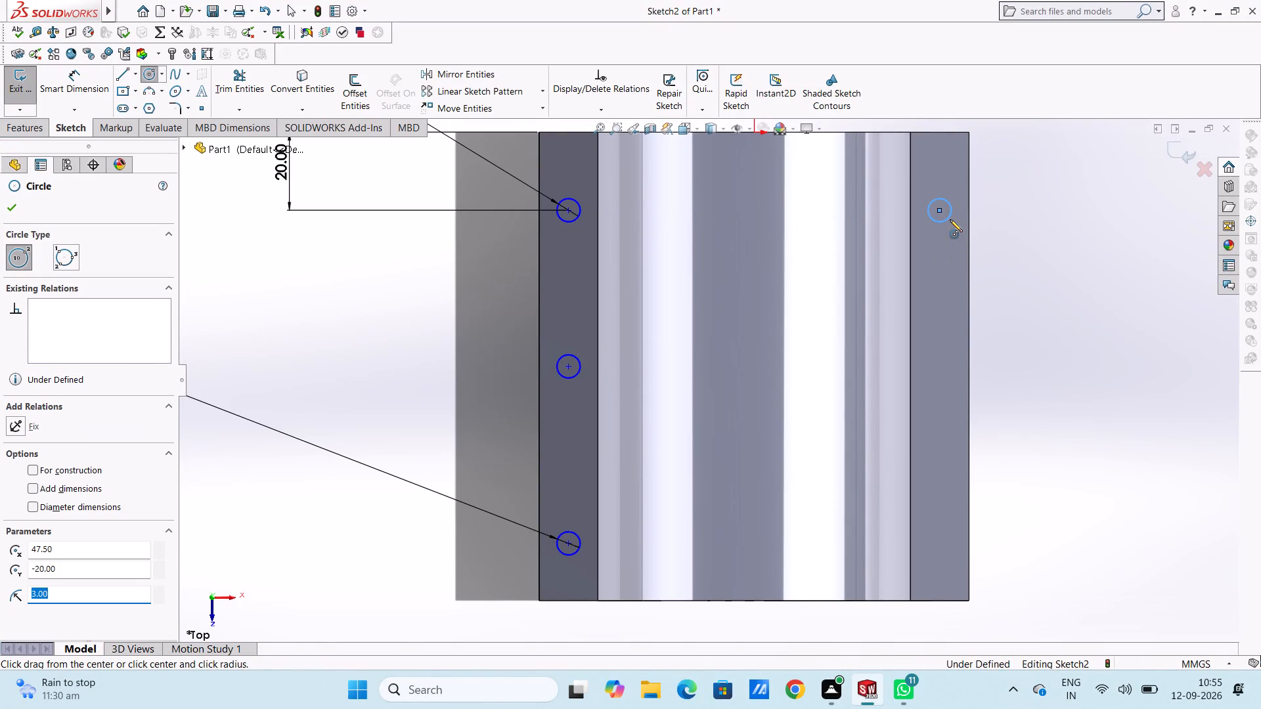
{"action": "left_click", "coordinate": [939, 366]}
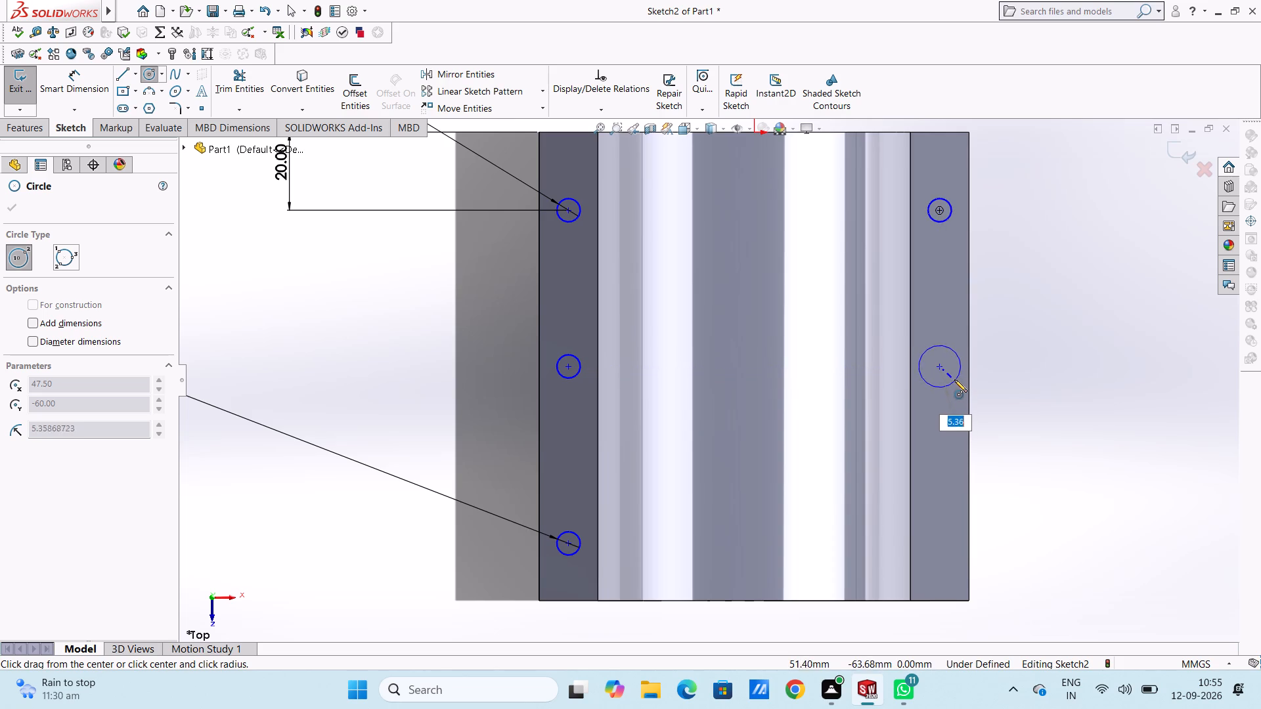
{"action": "key", "text": "3"}
{"action": "key", "text": "Return"}
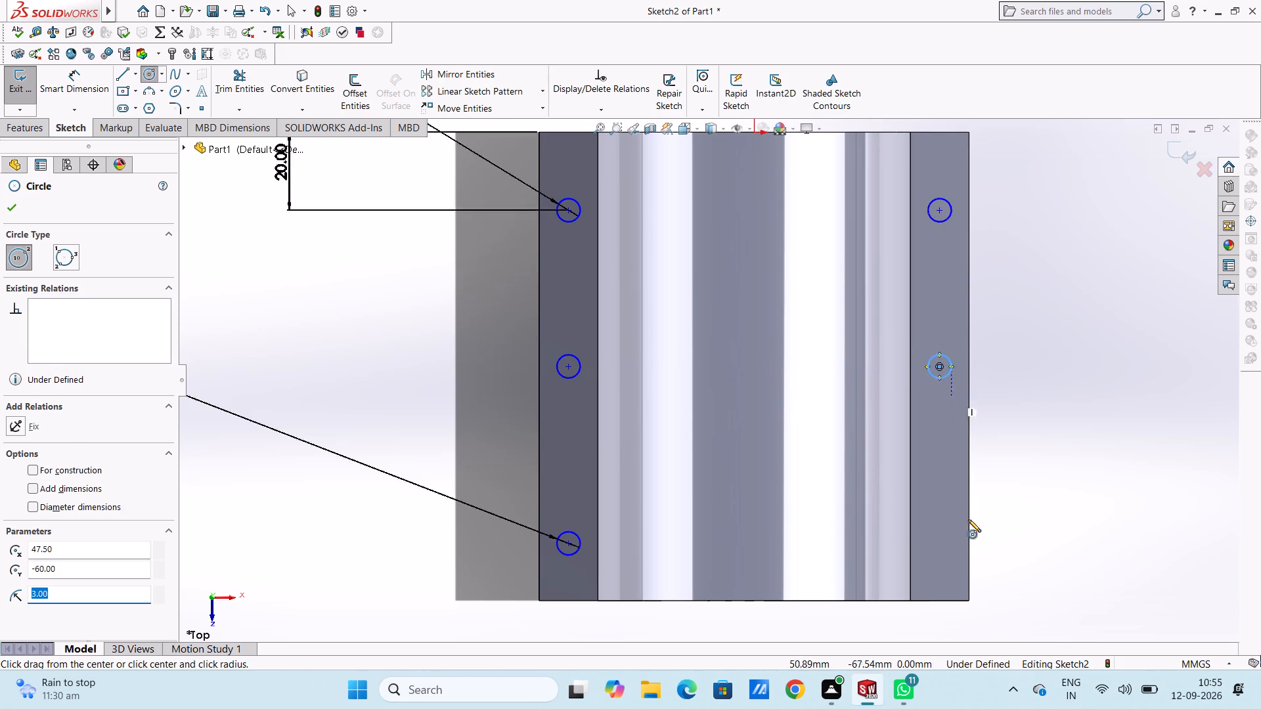
{"action": "left_click", "coordinate": [938, 543]}
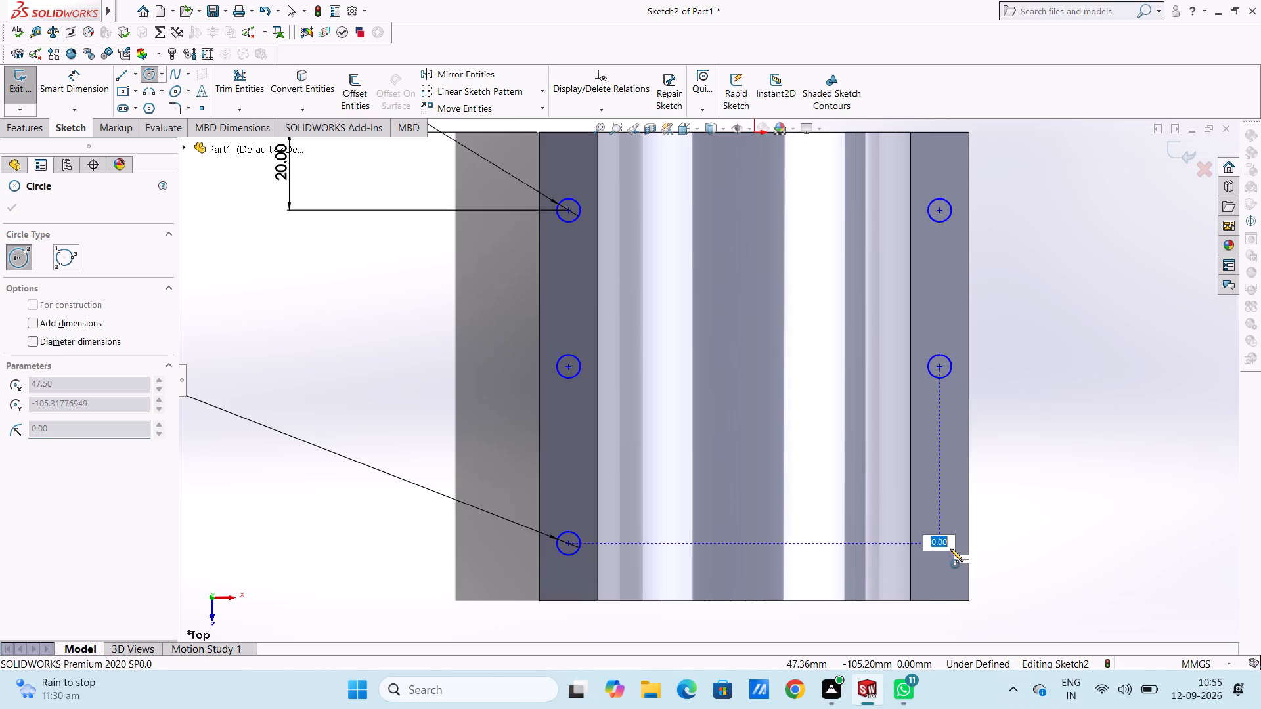
{"action": "key", "text": "3"}
{"action": "key", "text": "Return"}
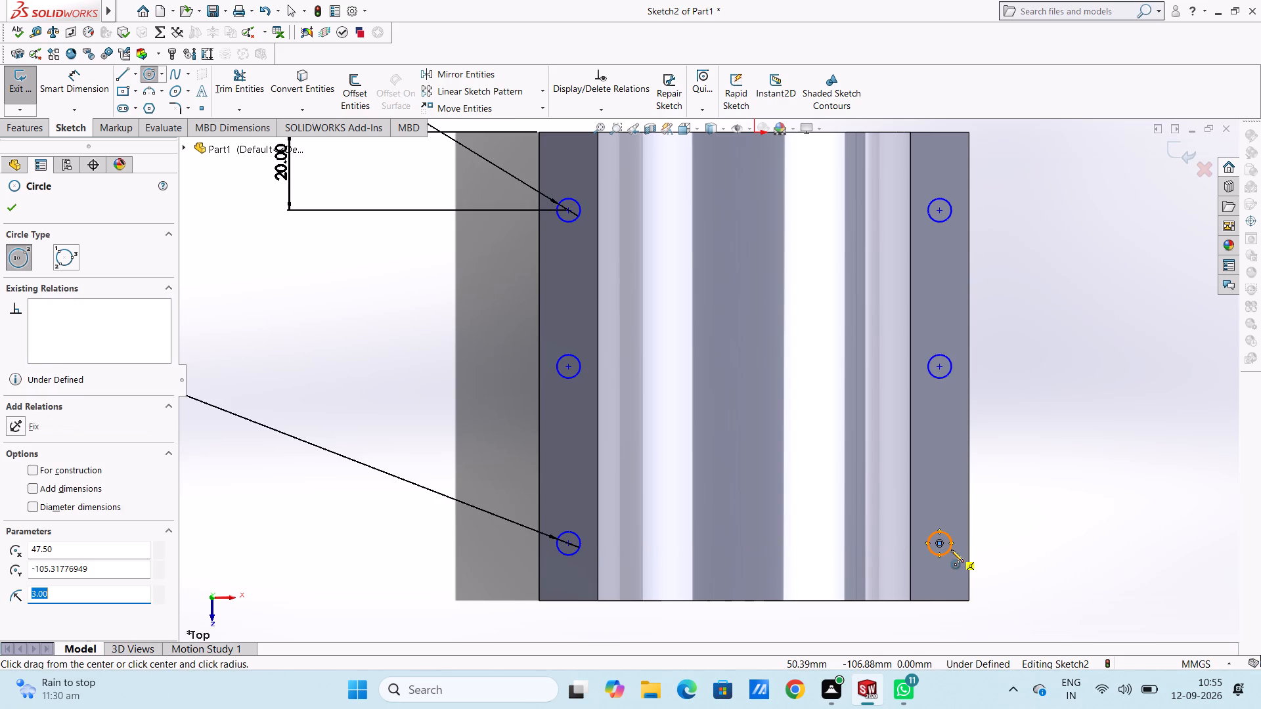
{"action": "key", "text": "Escape"}
{"action": "key", "text": "Escape"}
{"action": "key", "text": "Escape"}
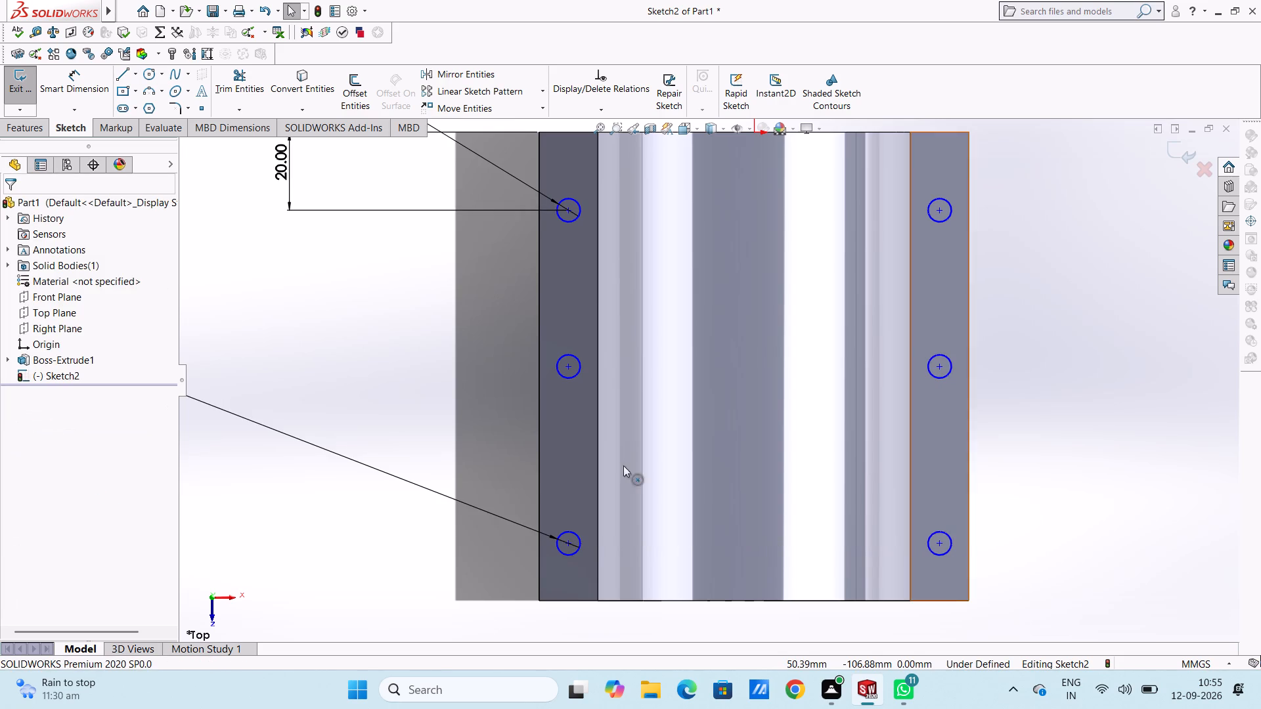
Add a 6 mm diameter dimension to the middle circle on the left flange.
{"action": "left_click", "coordinate": [85, 81]}
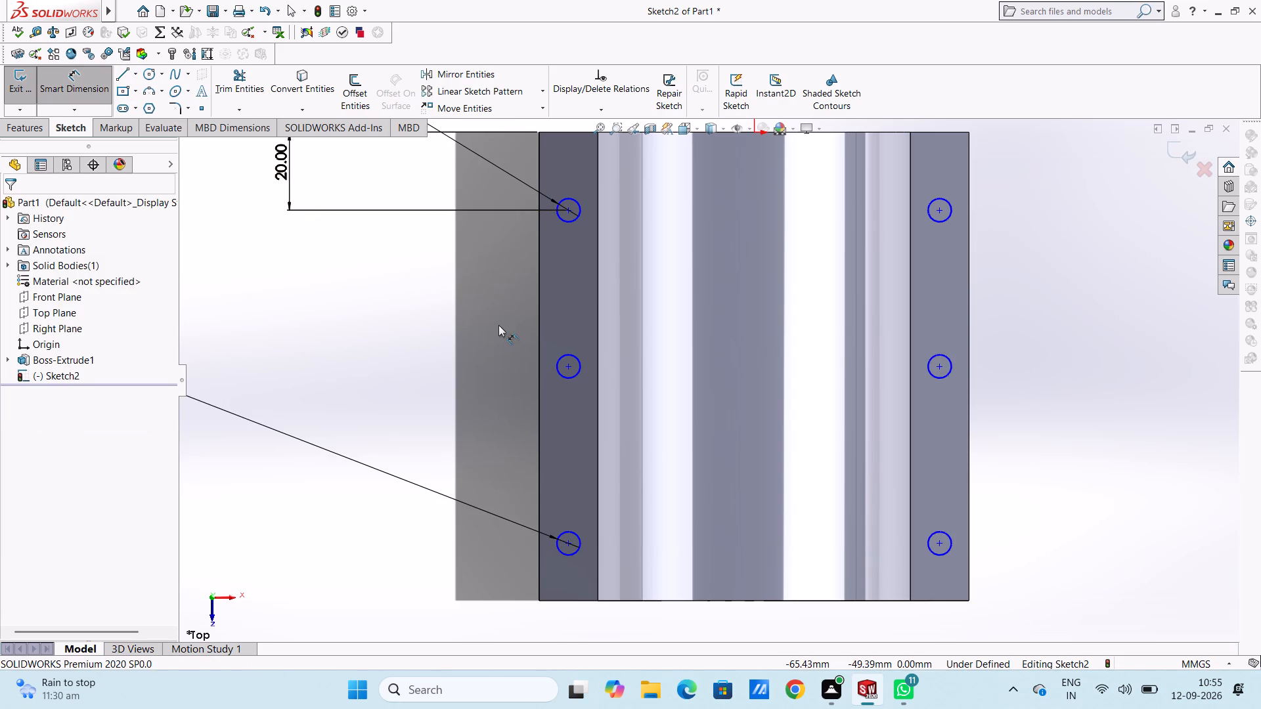
{"action": "left_click", "coordinate": [563, 357]}
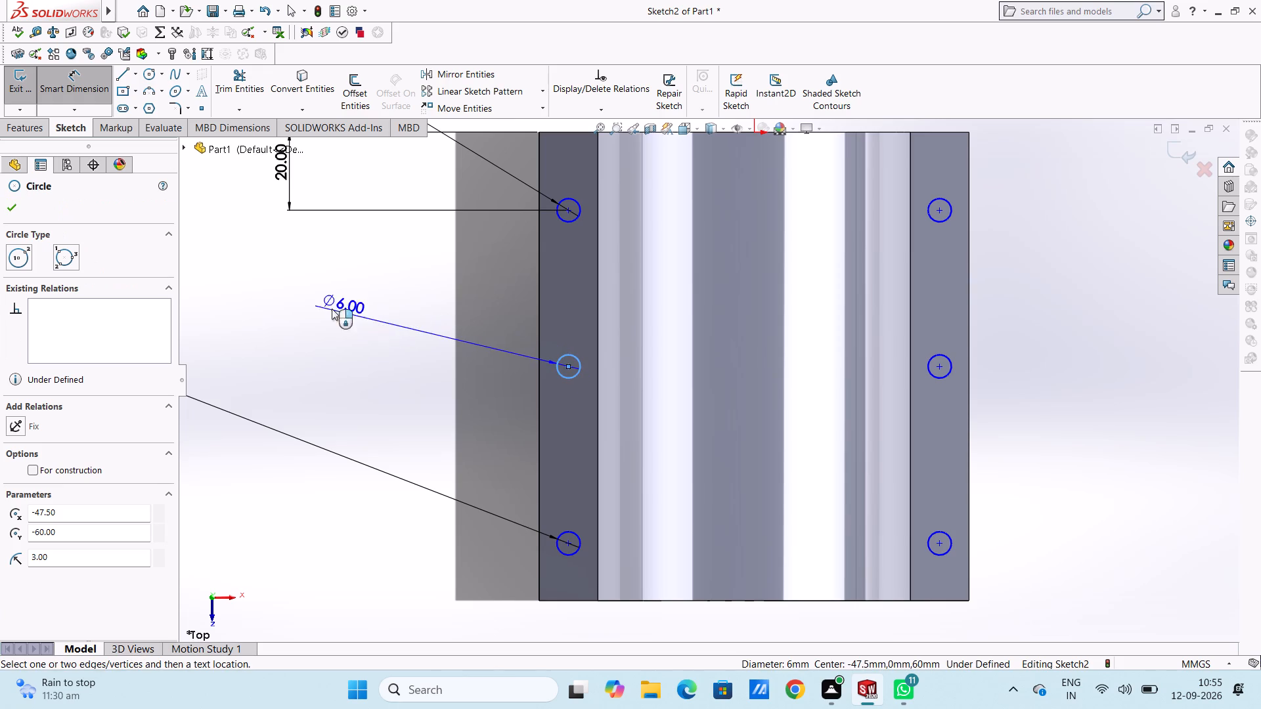
{"action": "left_click", "coordinate": [273, 277]}
{"action": "key", "text": "Return"}
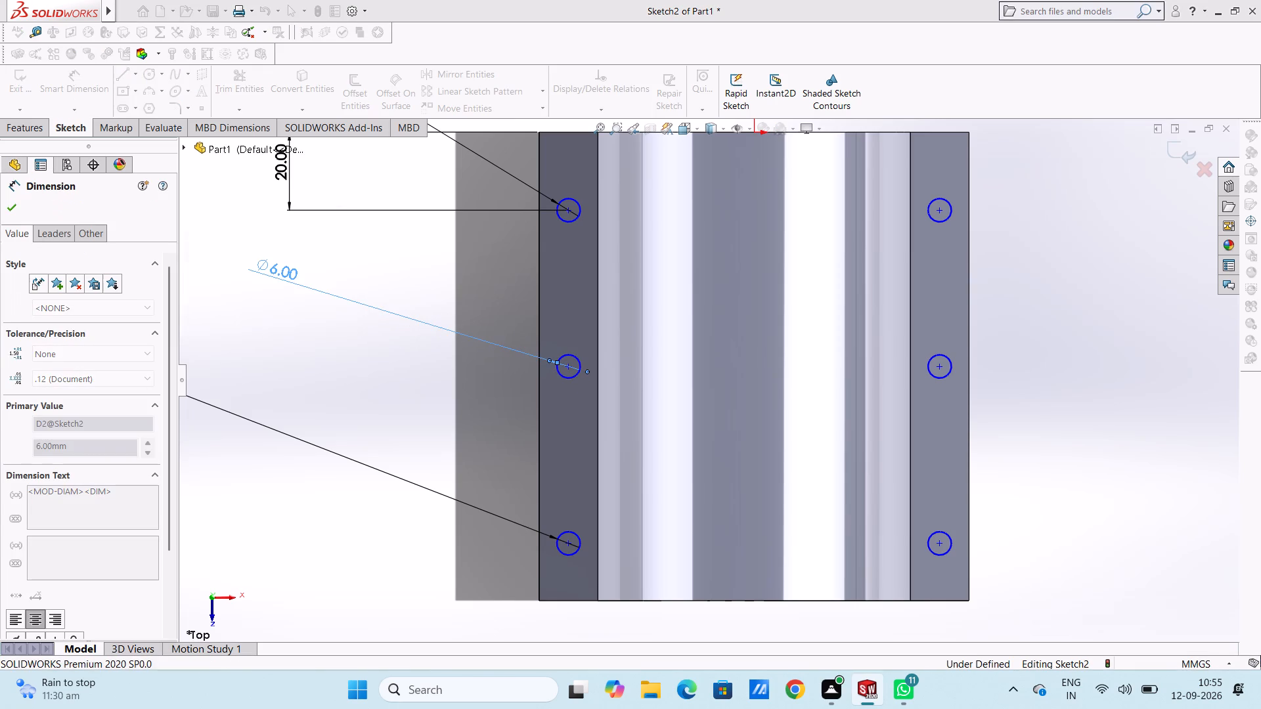
{"action": "left_click", "coordinate": [335, 333]}
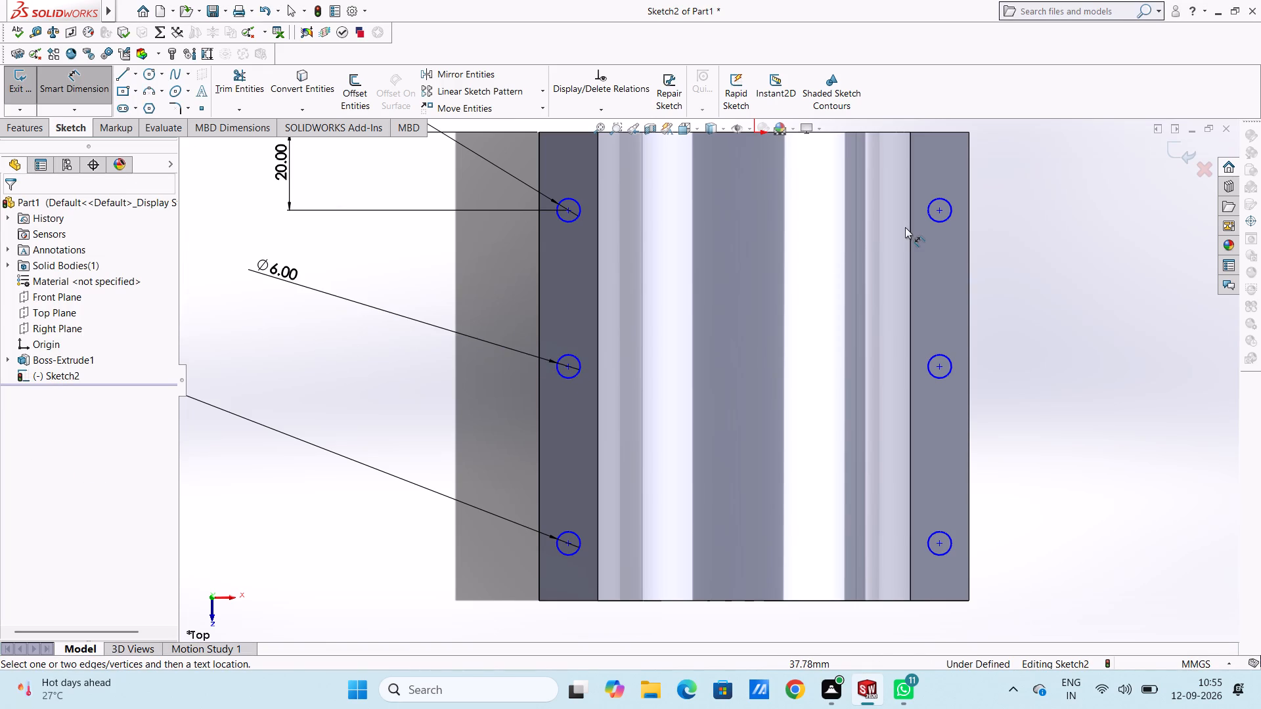
Add a 6 mm diameter dimension to each of the three circles on the right flange.
{"action": "left_click", "coordinate": [950, 201]}
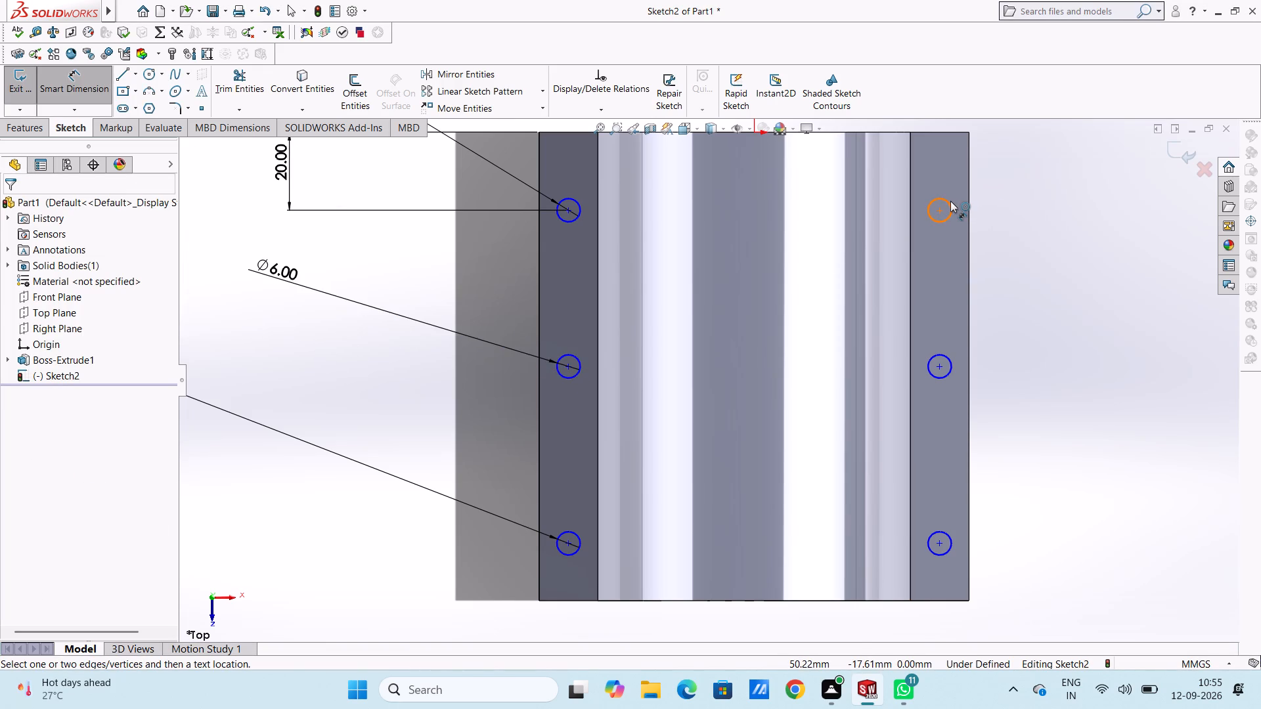
{"action": "left_click", "coordinate": [1099, 177]}
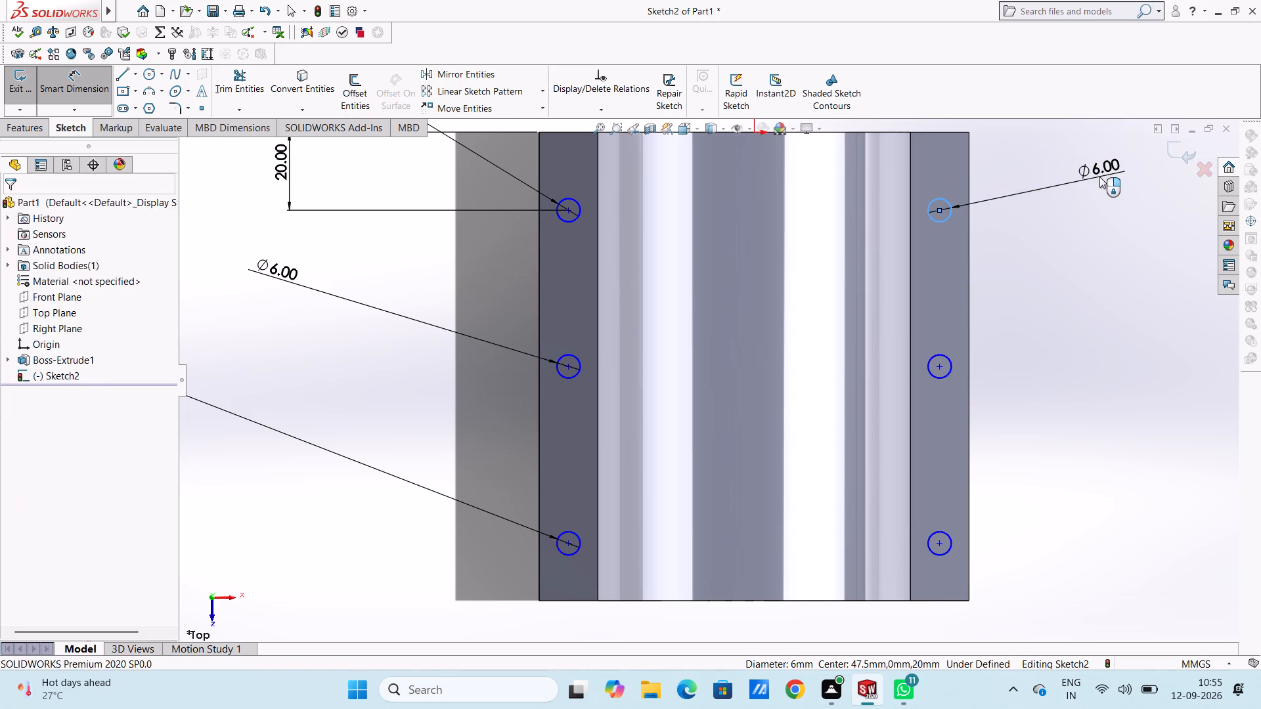
{"action": "key", "text": "Return"}
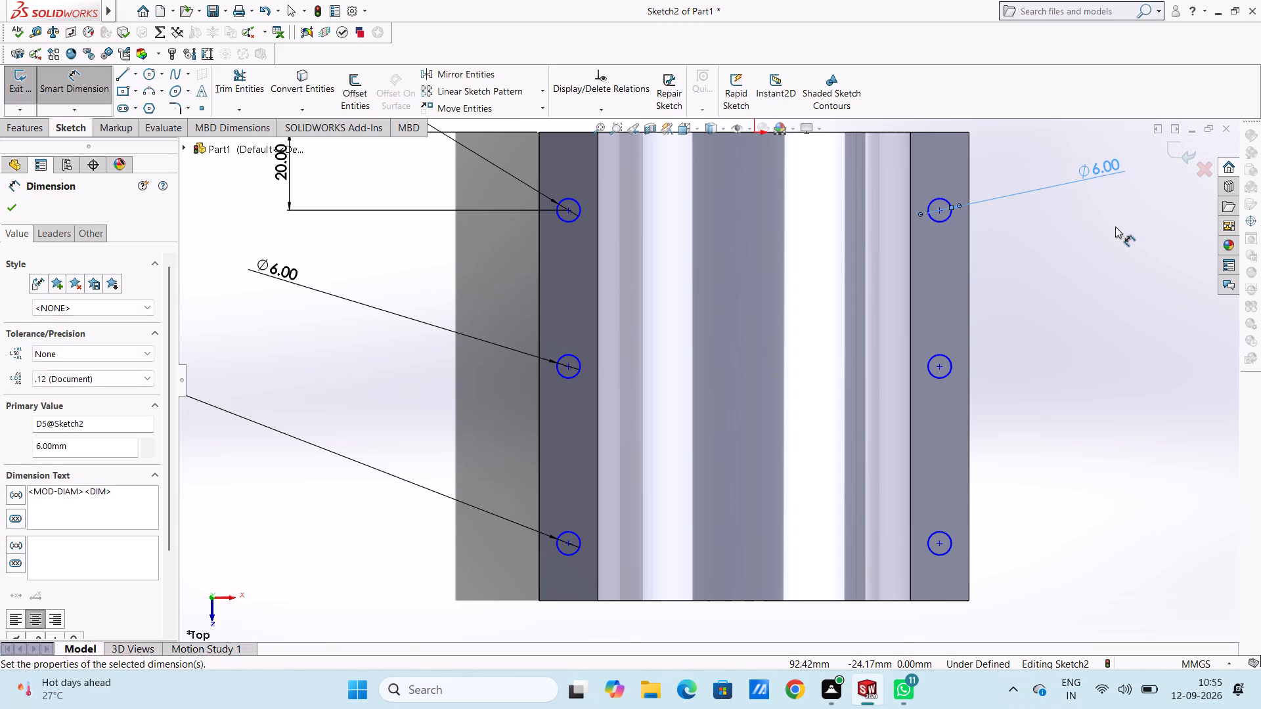
{"action": "left_click", "coordinate": [1115, 226]}
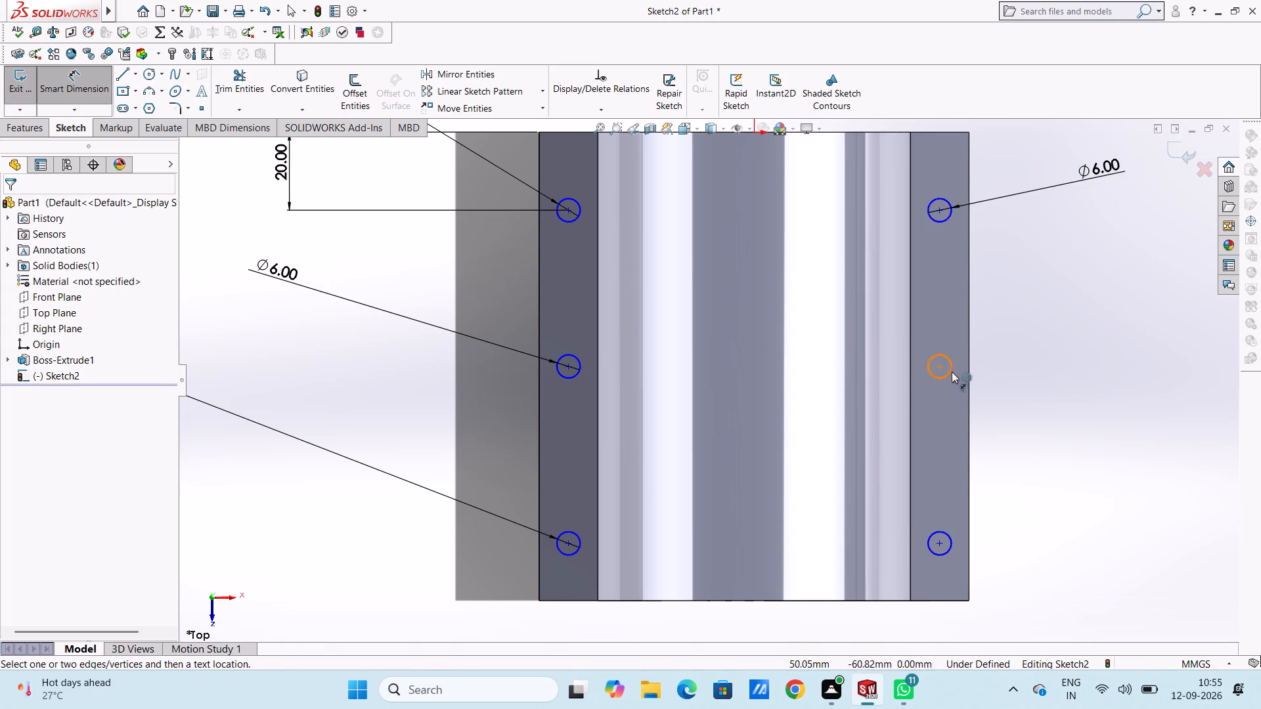
{"action": "left_click", "coordinate": [951, 374]}
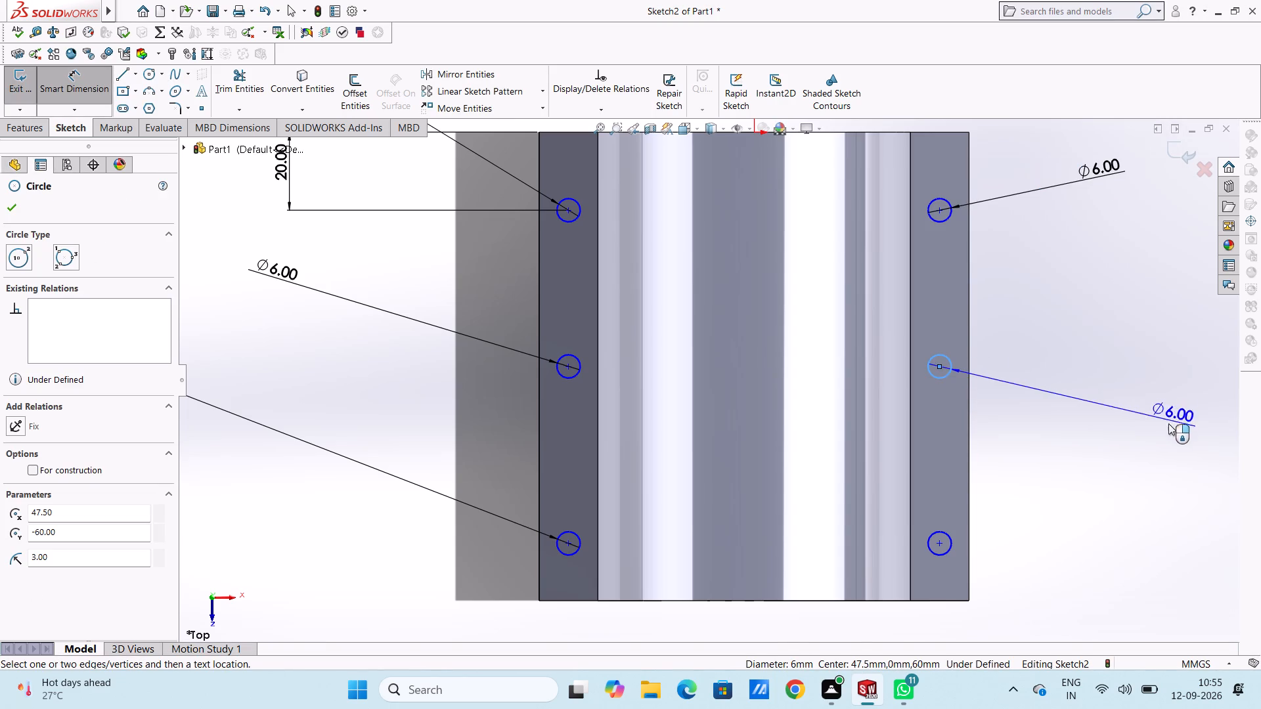
{"action": "left_click", "coordinate": [1164, 437]}
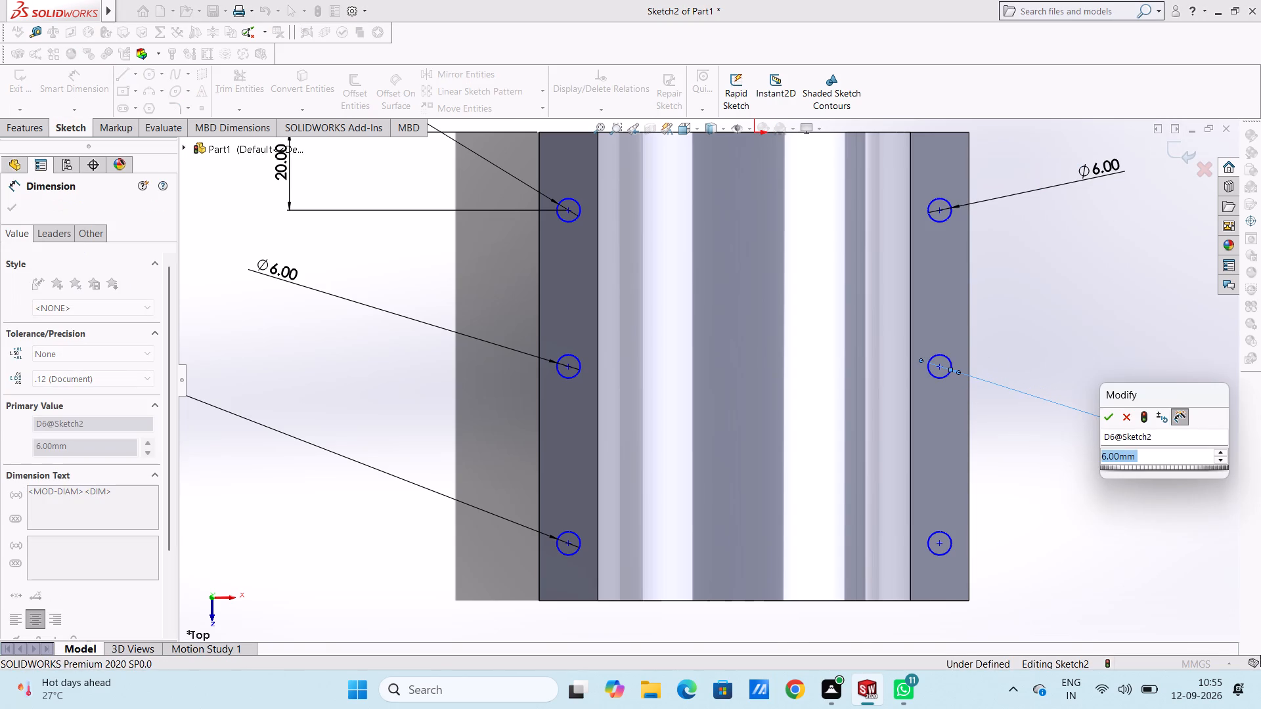
{"action": "key", "text": "Return"}
{"action": "left_click", "coordinate": [1130, 477]}
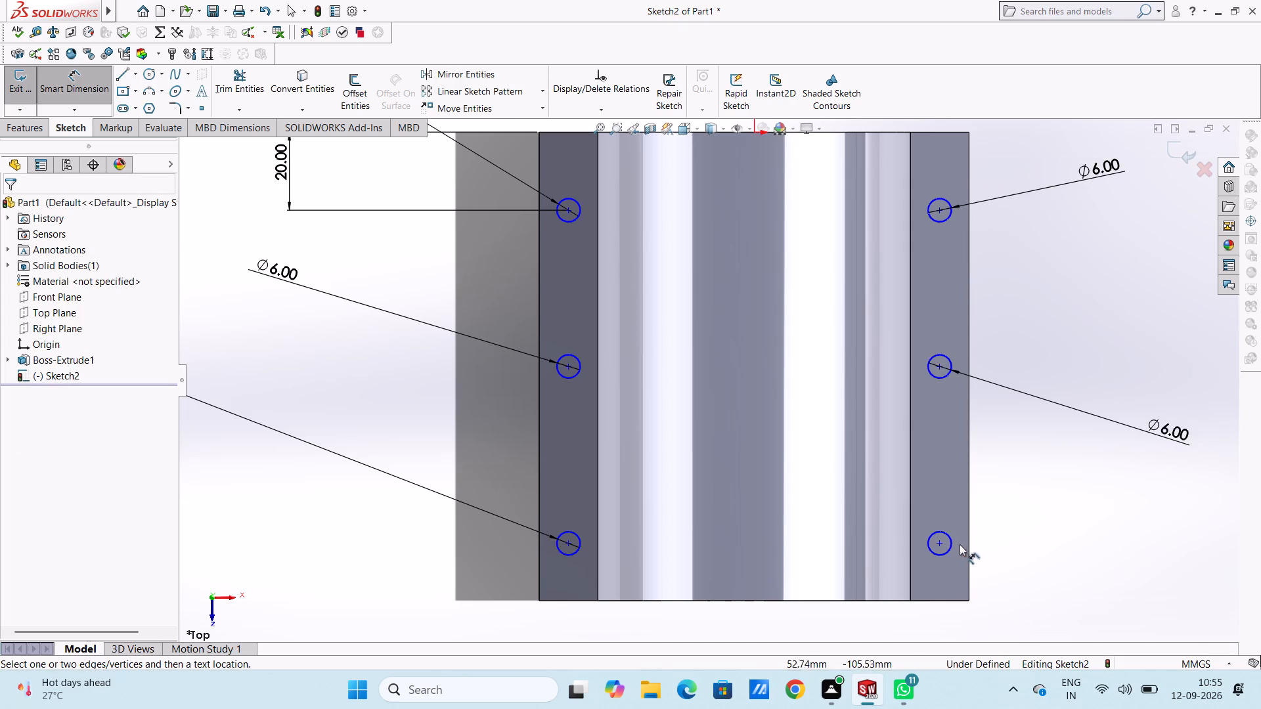
{"action": "left_click", "coordinate": [950, 540]}
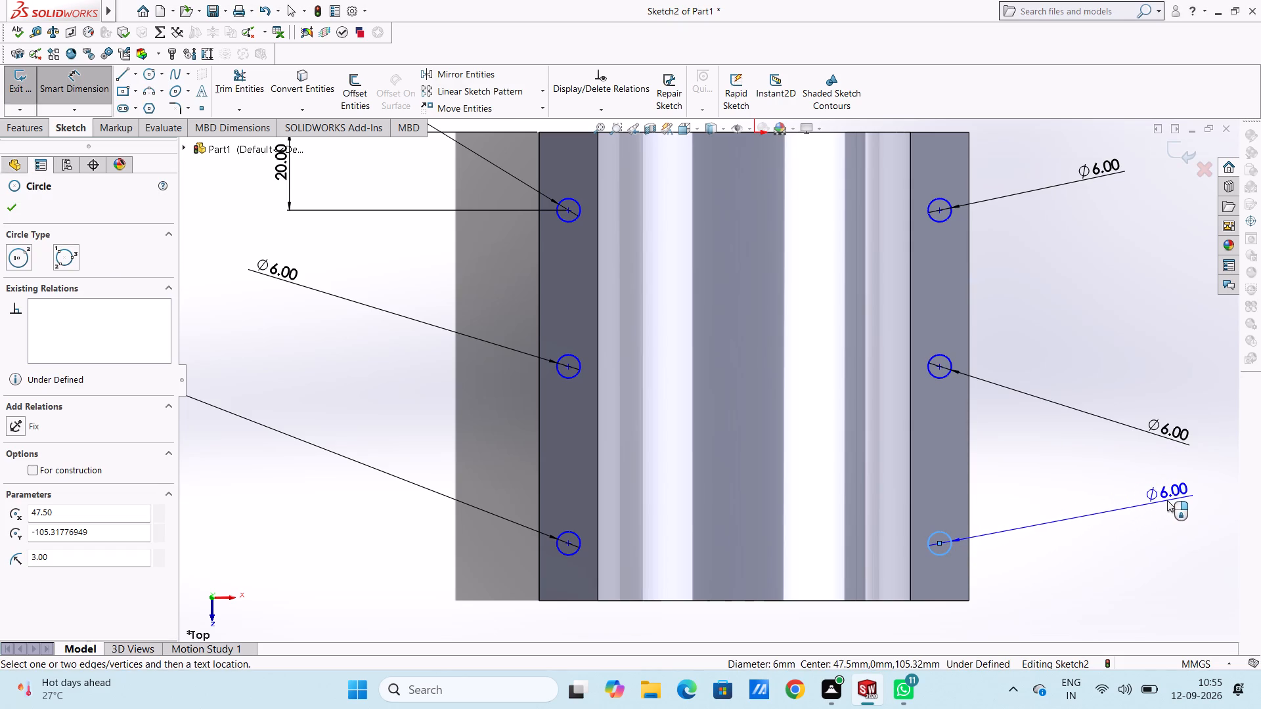
{"action": "left_click", "coordinate": [1167, 500]}
{"action": "key", "text": "Return"}
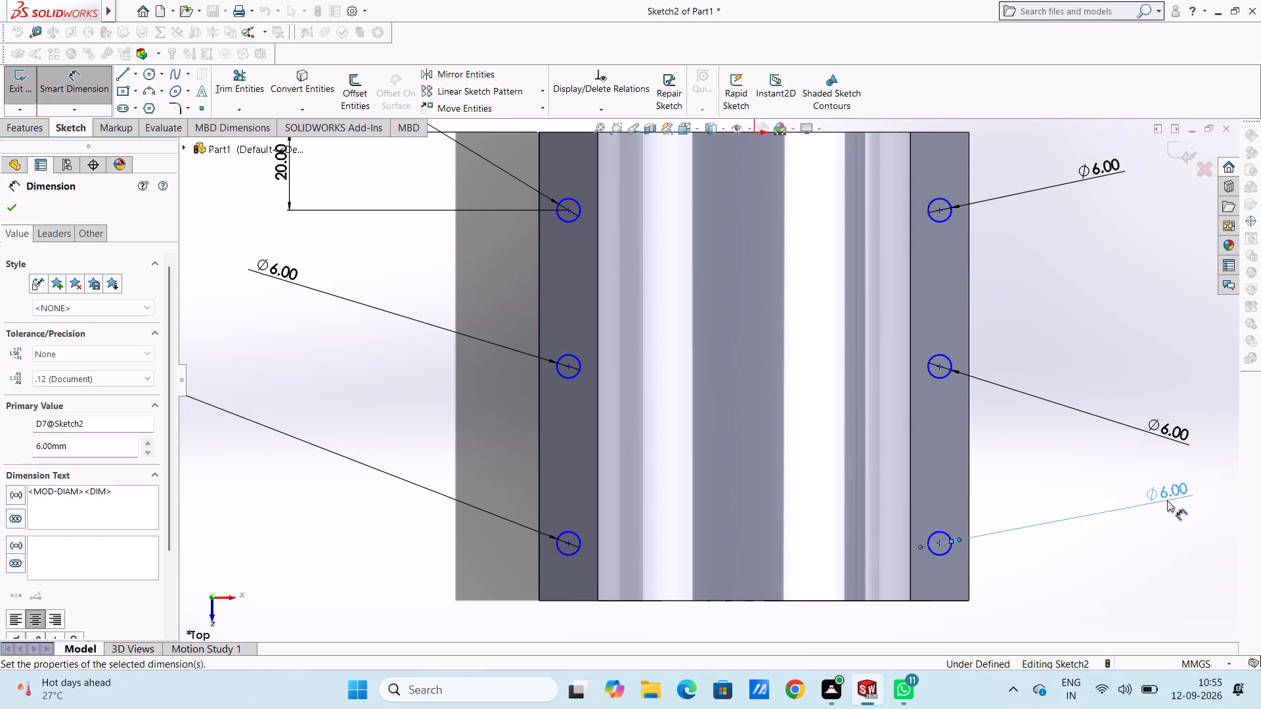
Add 95 mm centre-to-centre dimensions across the flanges between the front pair of circles and between the back pair.
{"action": "scroll", "coordinate": [1143, 549], "scroll_direction": "up", "scroll_amount": 4, "text": "ctrl"}
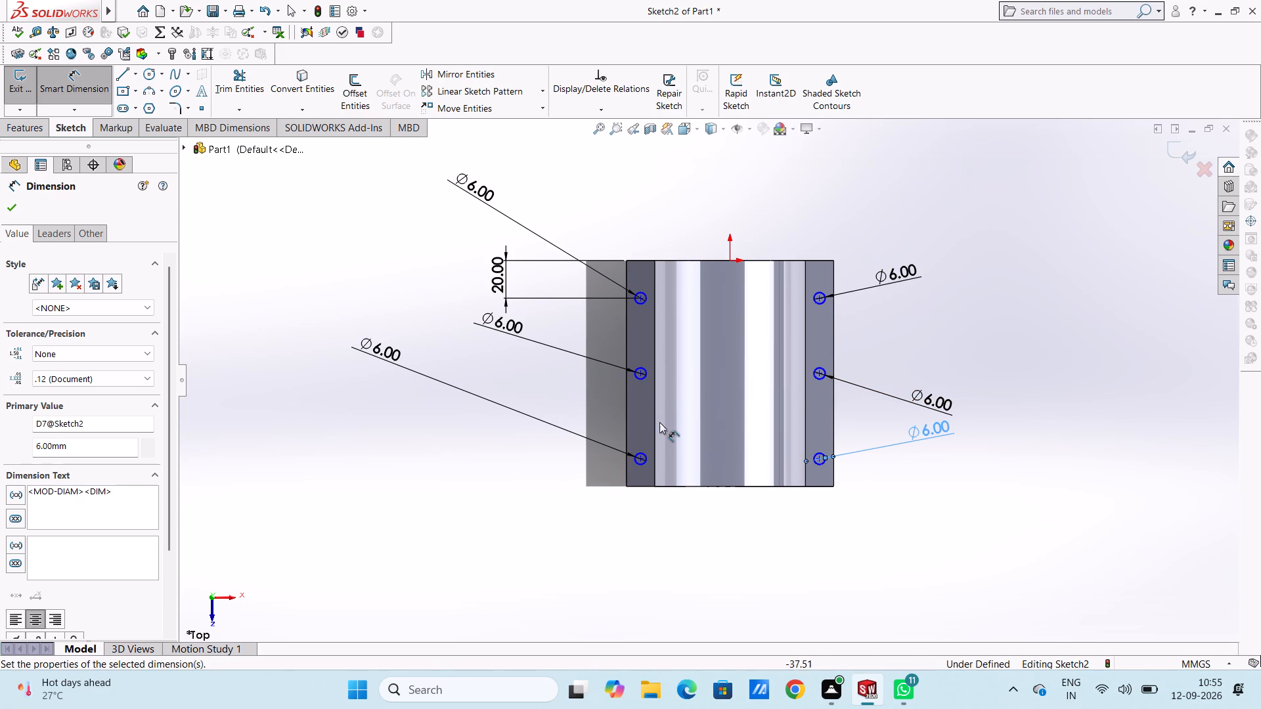
{"action": "left_click", "coordinate": [642, 460]}
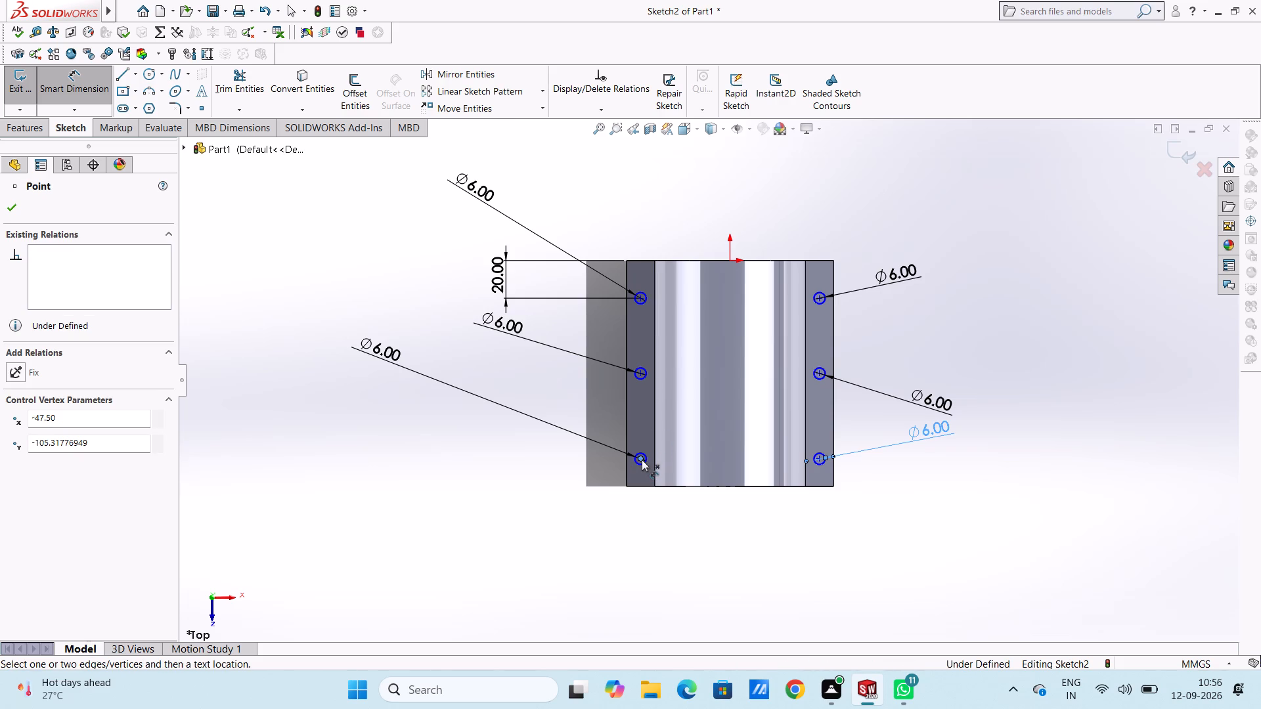
{"action": "left_click", "coordinate": [818, 461]}
{"action": "left_click", "coordinate": [787, 576]}
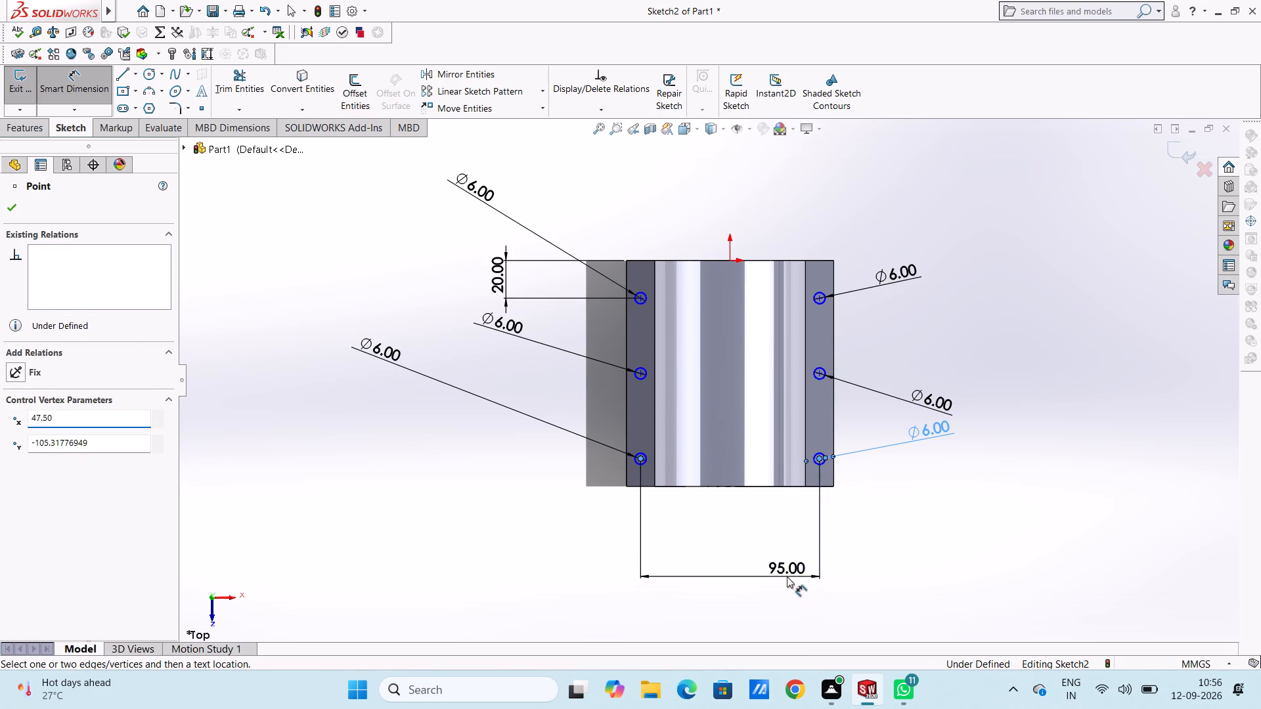
{"action": "key", "text": "Return"}
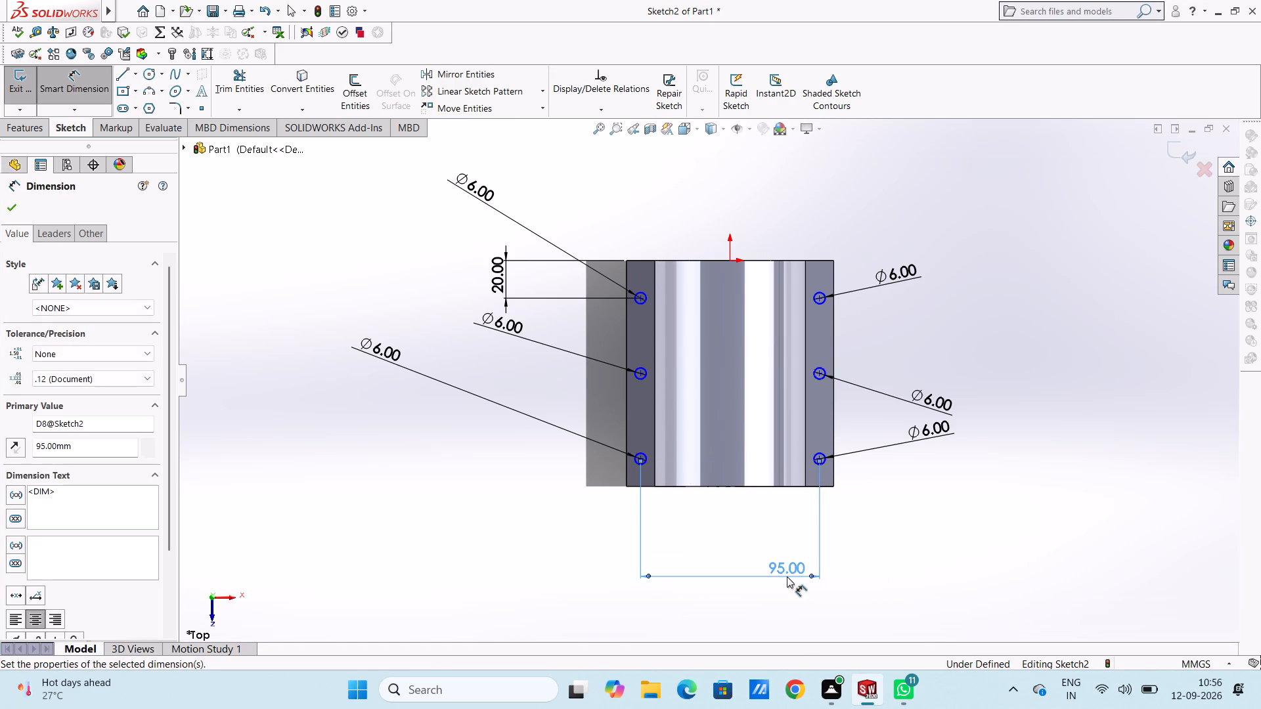
{"action": "left_click", "coordinate": [775, 537]}
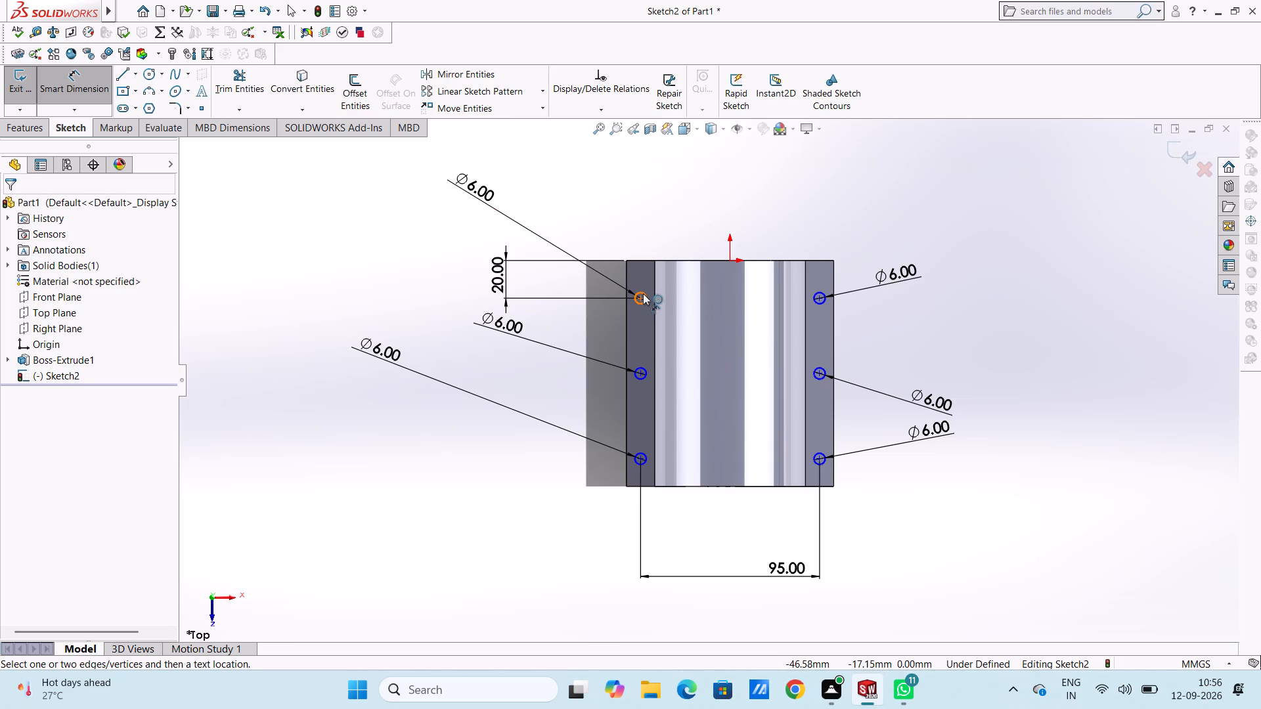
{"action": "left_click", "coordinate": [642, 297]}
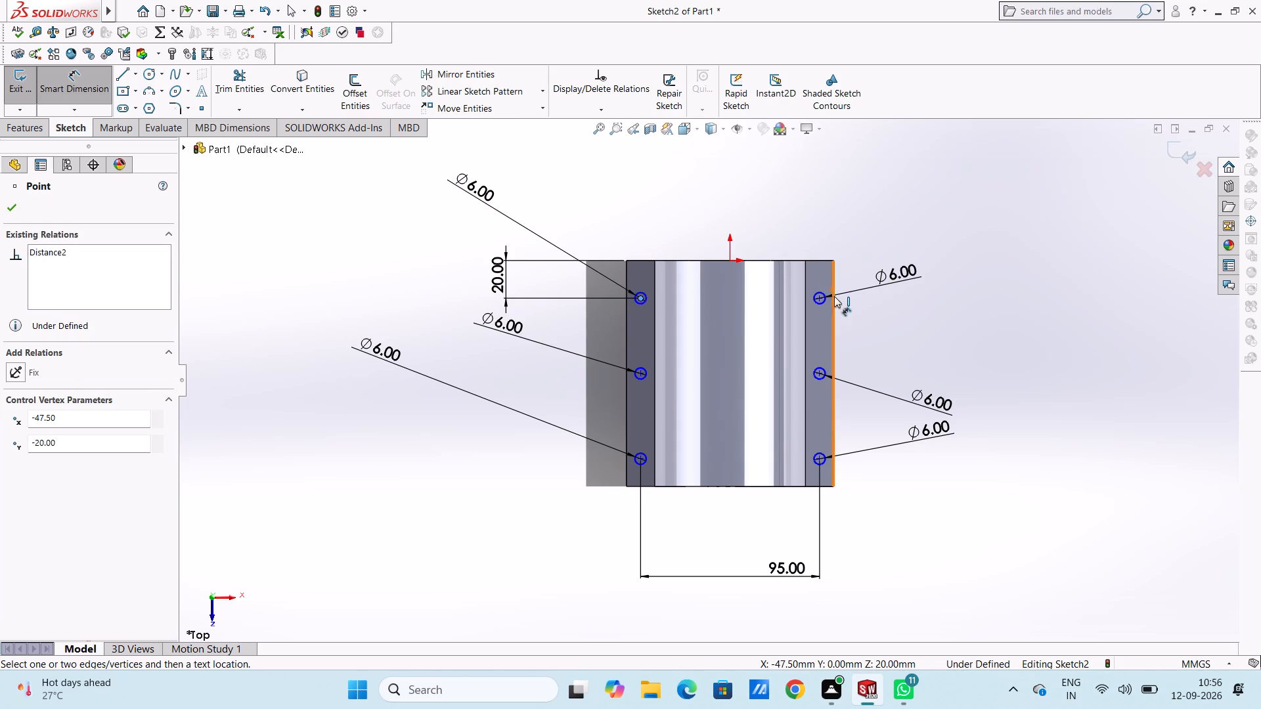
{"action": "left_click", "coordinate": [819, 300]}
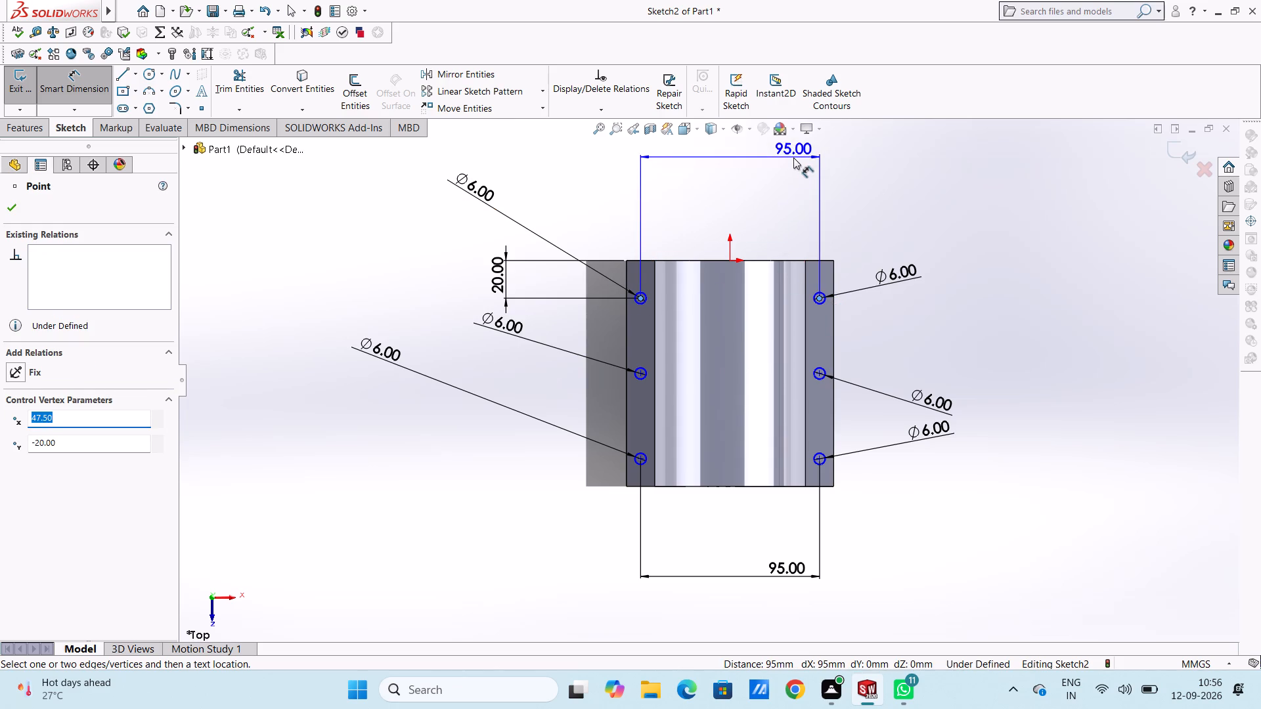
{"action": "left_click", "coordinate": [792, 161]}
{"action": "key", "text": "Return"}
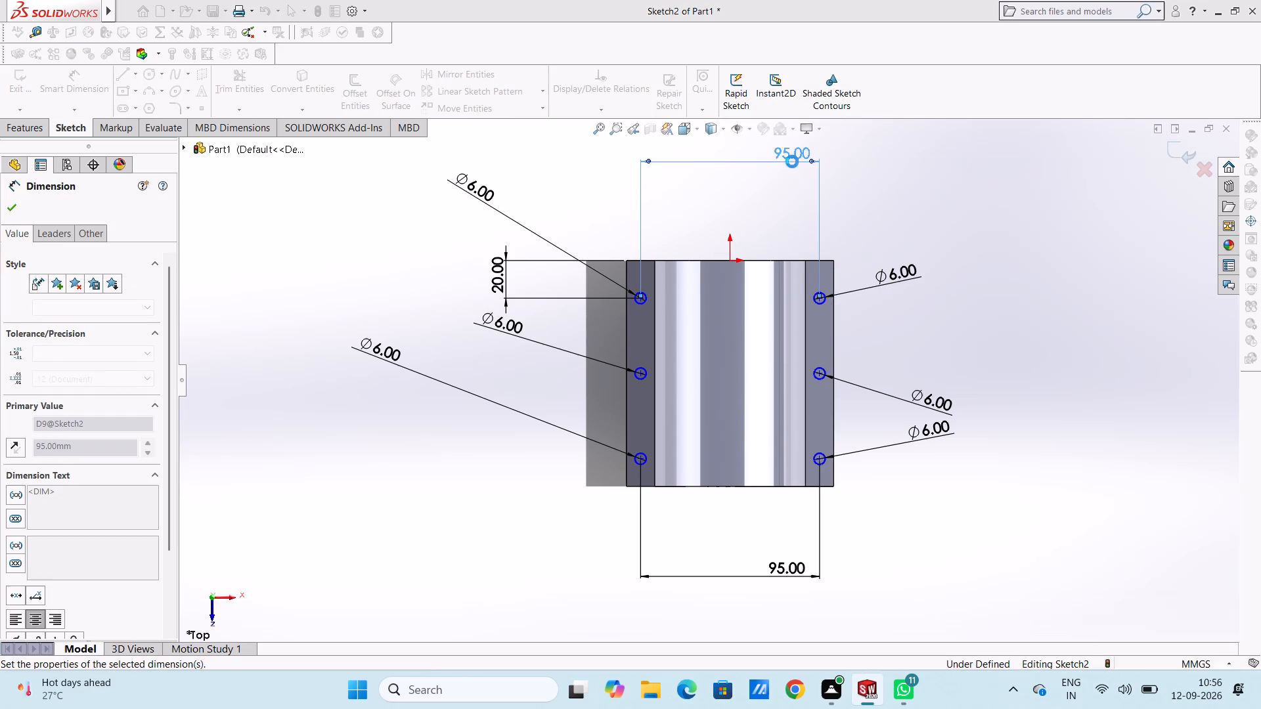
{"action": "left_click", "coordinate": [775, 192]}
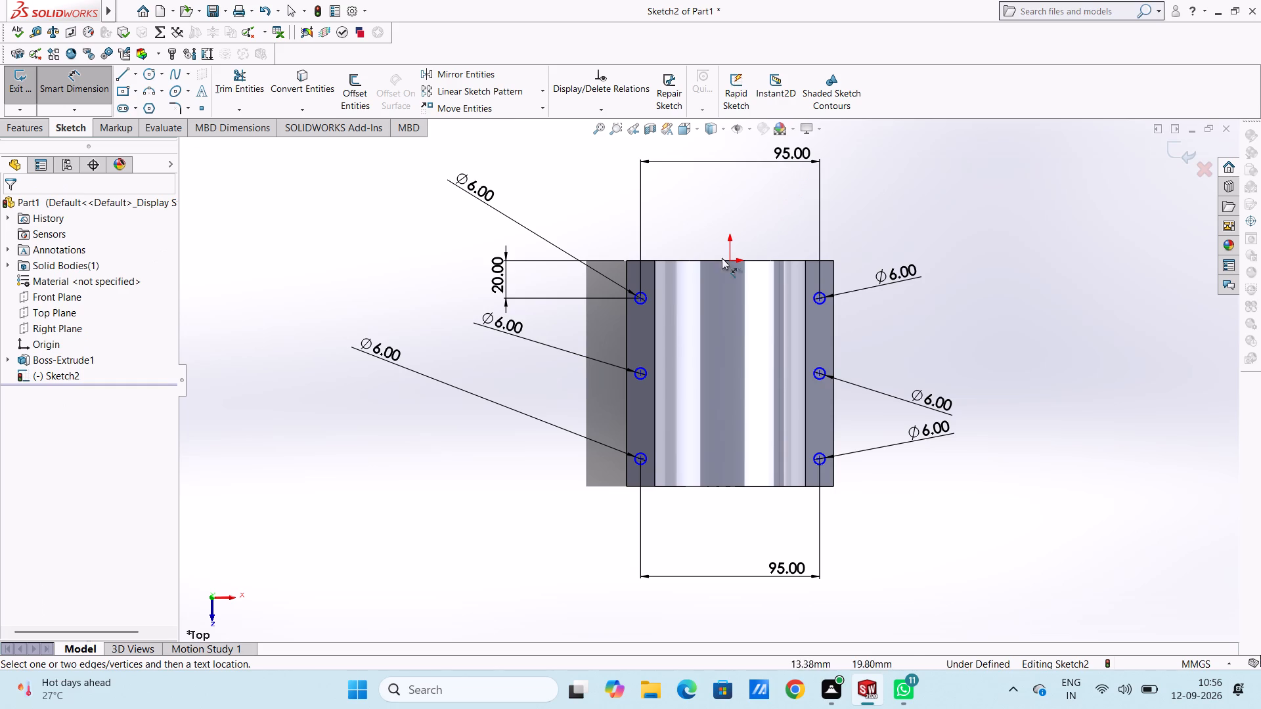
Dimension the left flange's front circle centre 20 mm from the part's front edge.
{"action": "left_click", "coordinate": [640, 457]}
{"action": "left_click", "coordinate": [645, 486]}
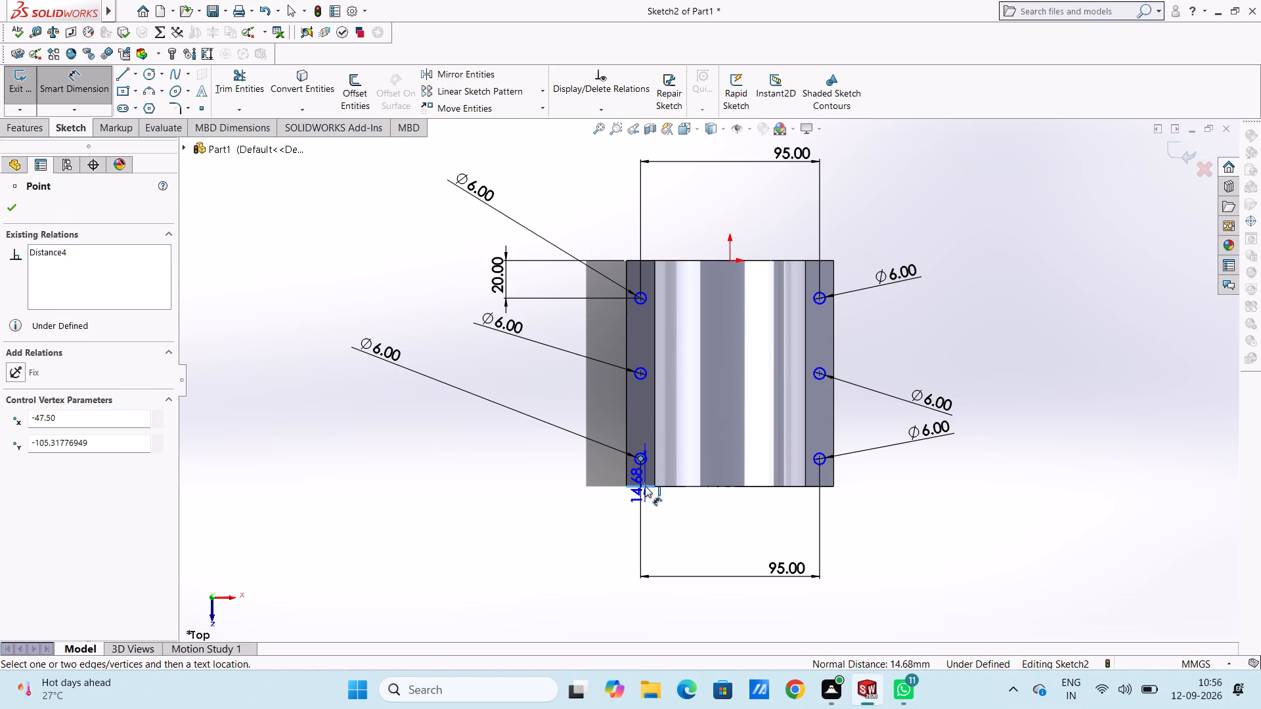
{"action": "left_click", "coordinate": [439, 467]}
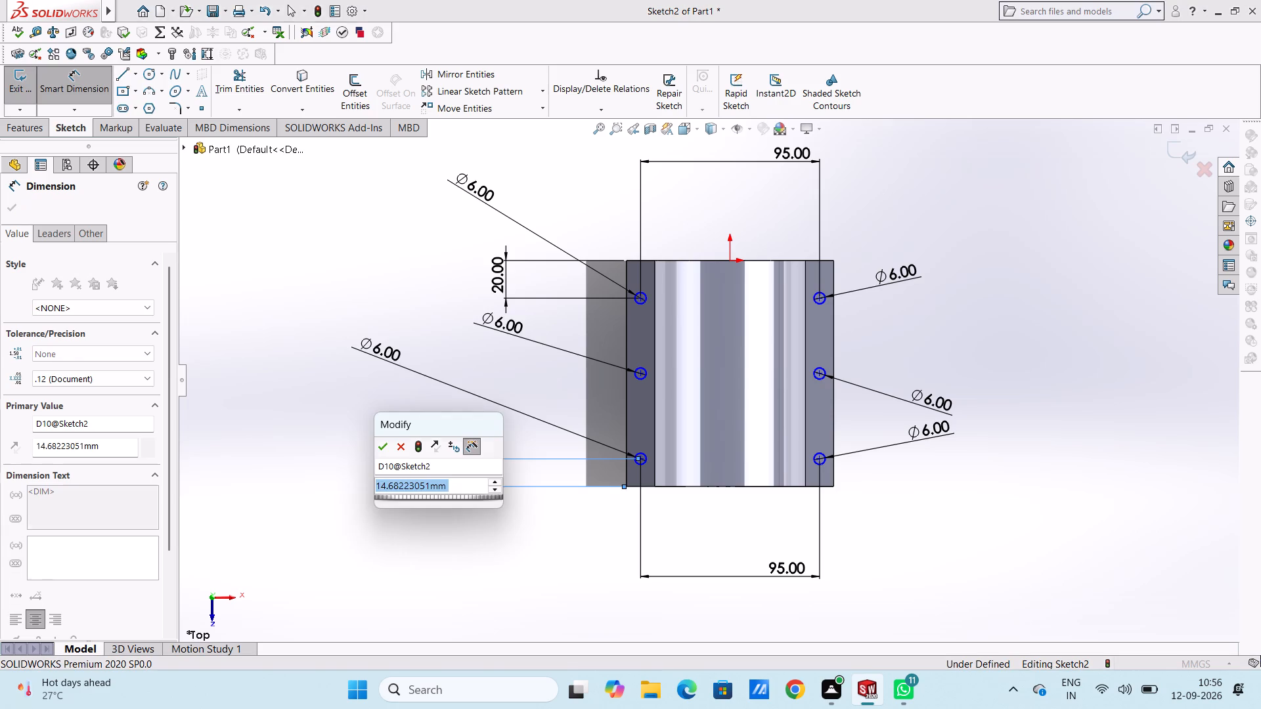
{"action": "type", "text": "20"}
{"action": "key", "text": "Return"}
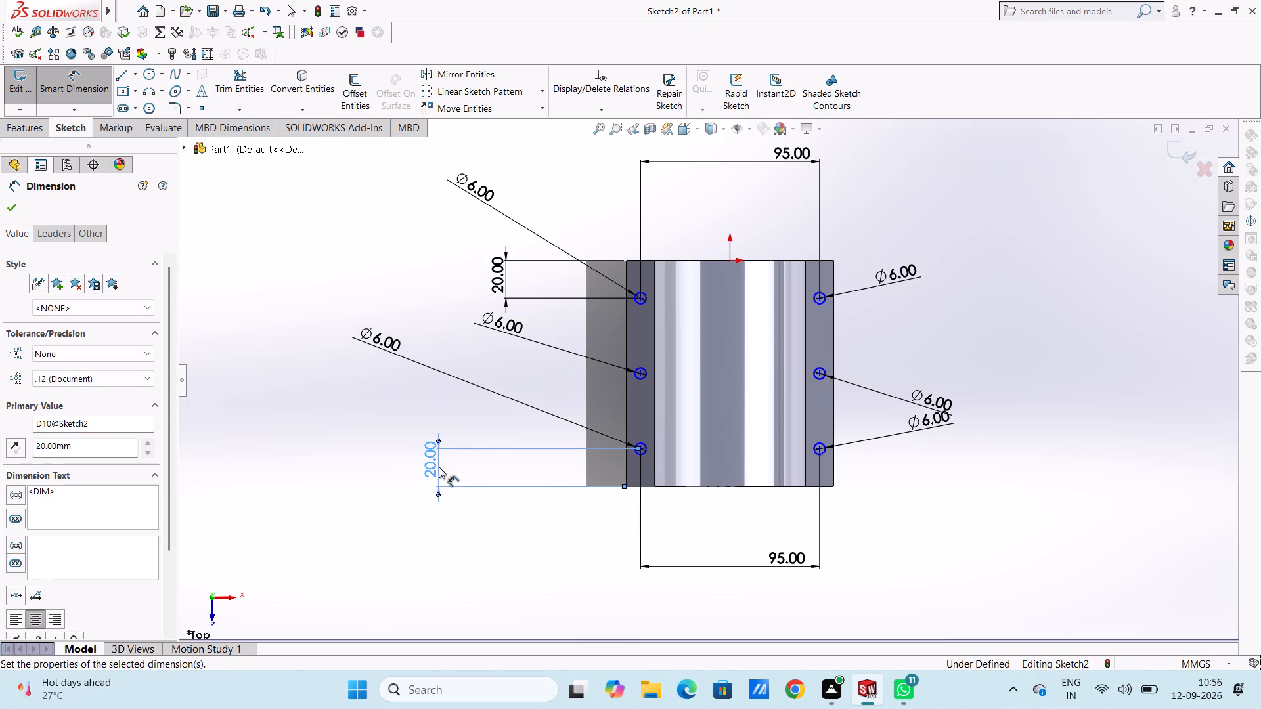
{"action": "left_click", "coordinate": [565, 471]}
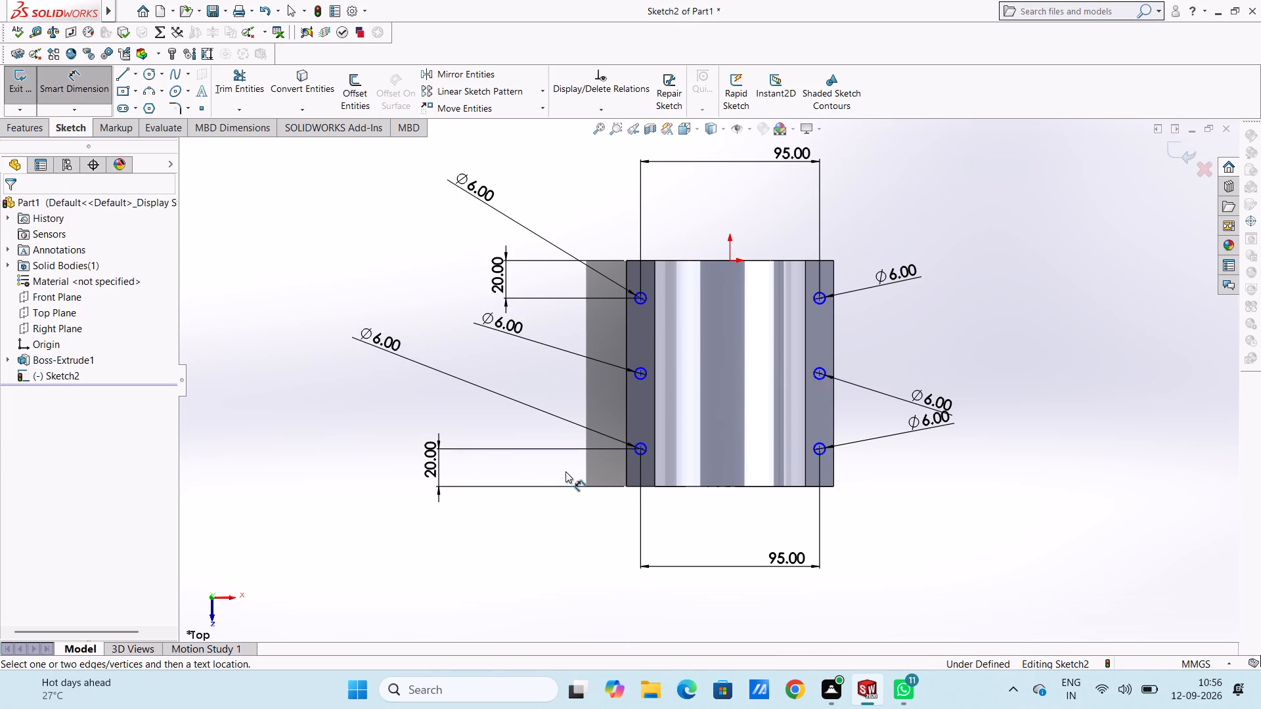
Add 40 mm spacing dimensions on the left flange from the middle circle's centre to the back and front circles' centres.
{"action": "left_click", "coordinate": [642, 301]}
{"action": "left_click", "coordinate": [638, 372]}
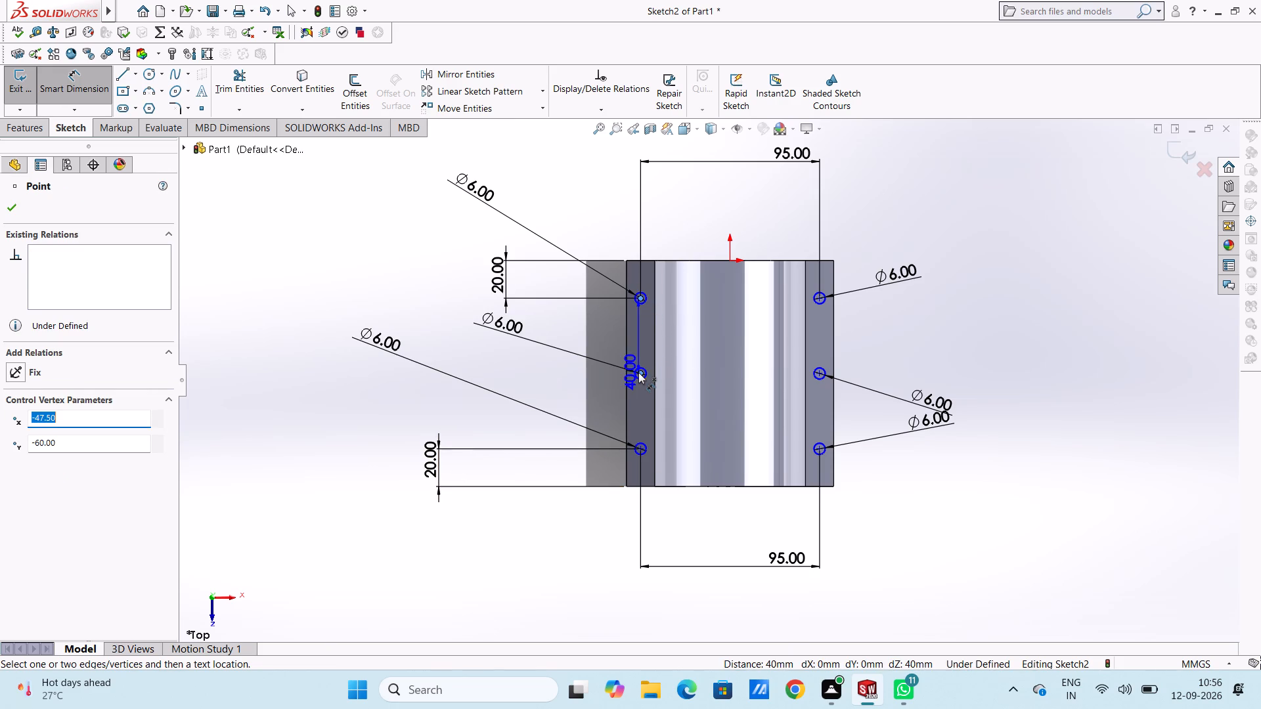
{"action": "left_click", "coordinate": [453, 350]}
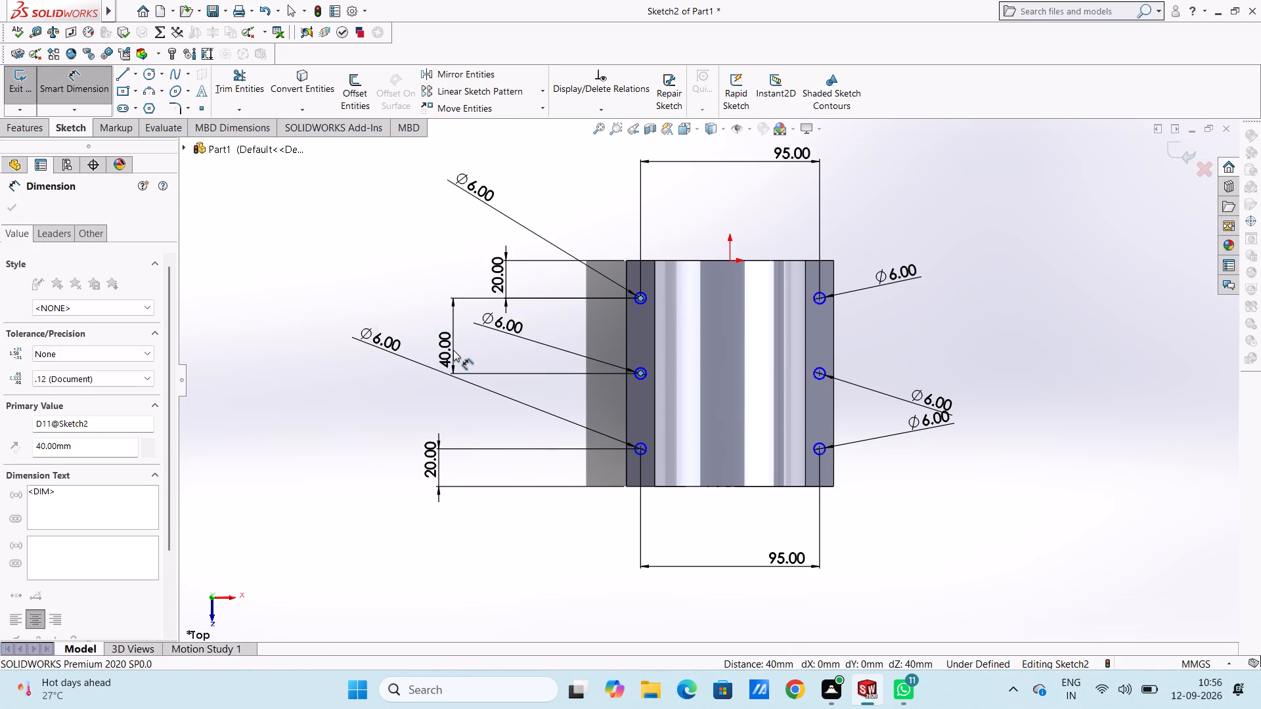
{"action": "key", "text": "Return"}
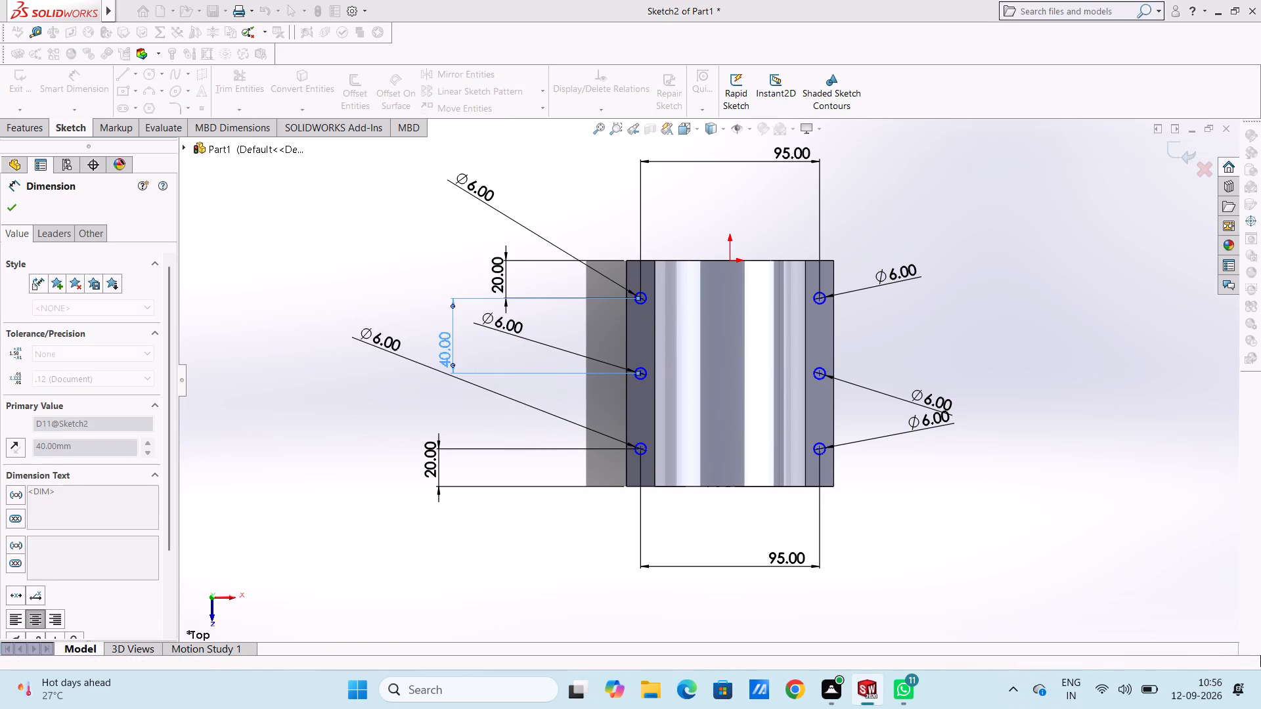
{"action": "left_click", "coordinate": [497, 351]}
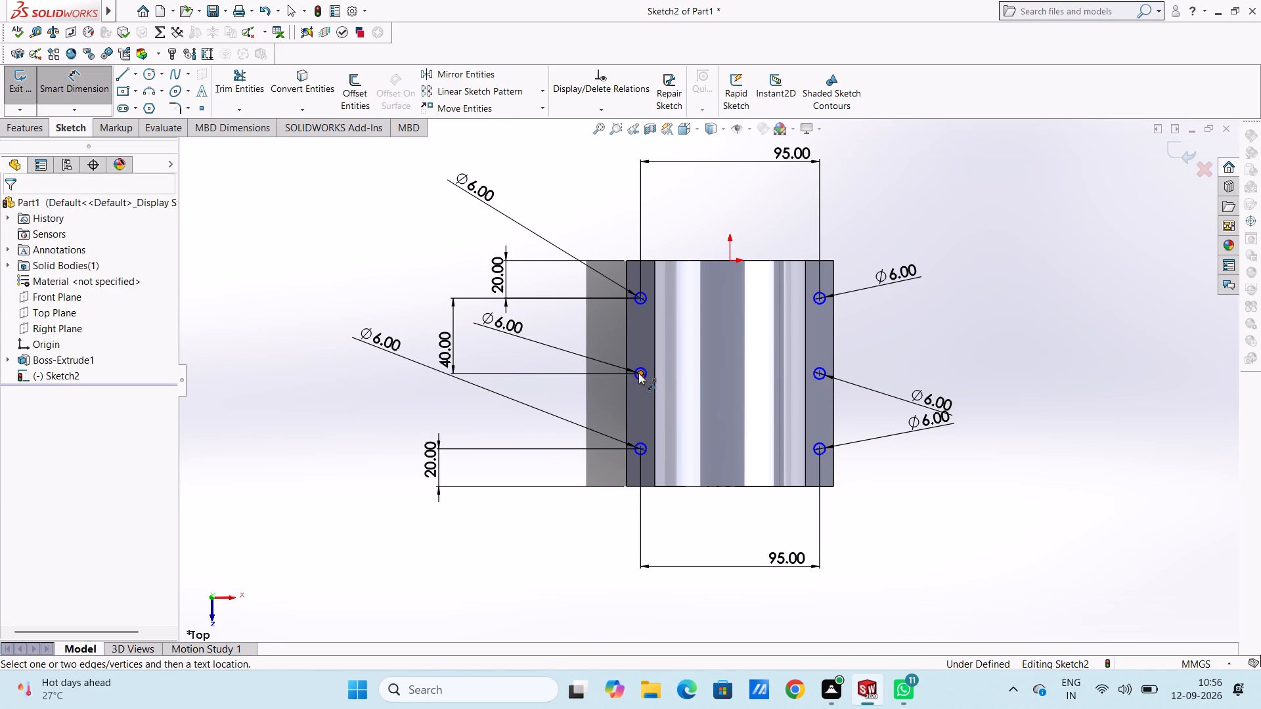
{"action": "left_click", "coordinate": [640, 447]}
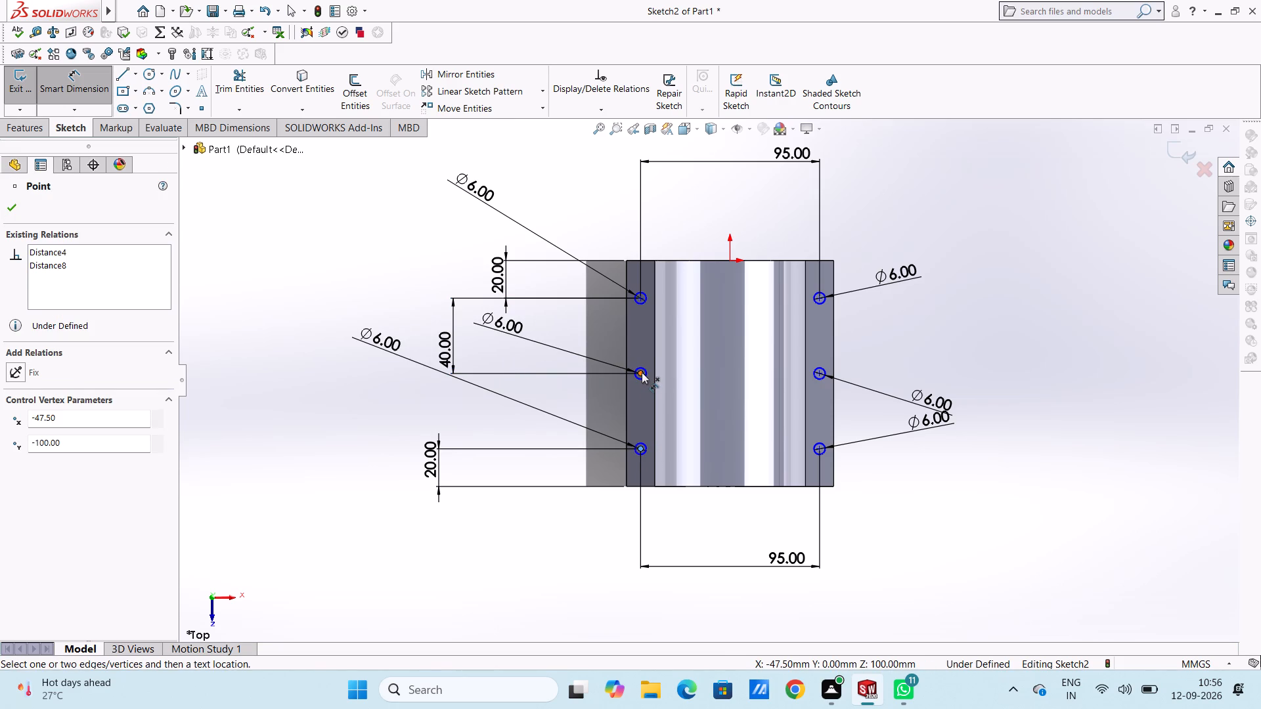
{"action": "left_click", "coordinate": [642, 373]}
{"action": "left_click", "coordinate": [458, 387]}
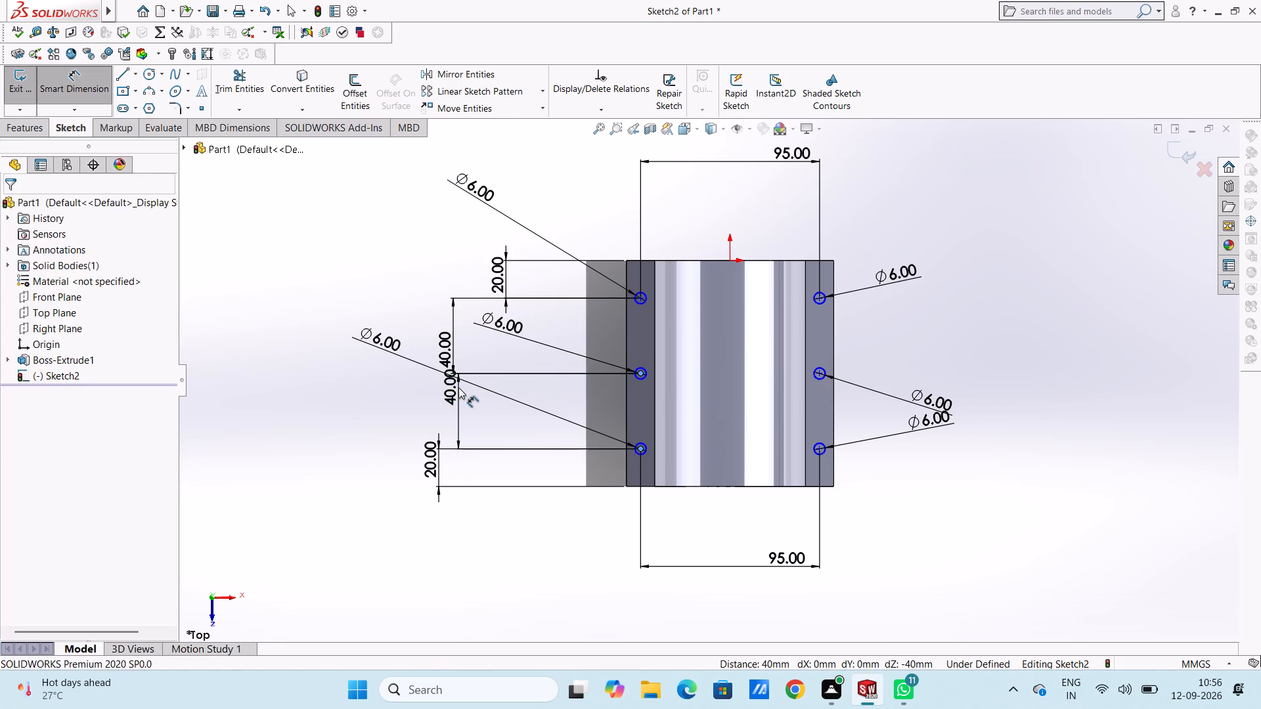
{"action": "key", "text": "Return"}
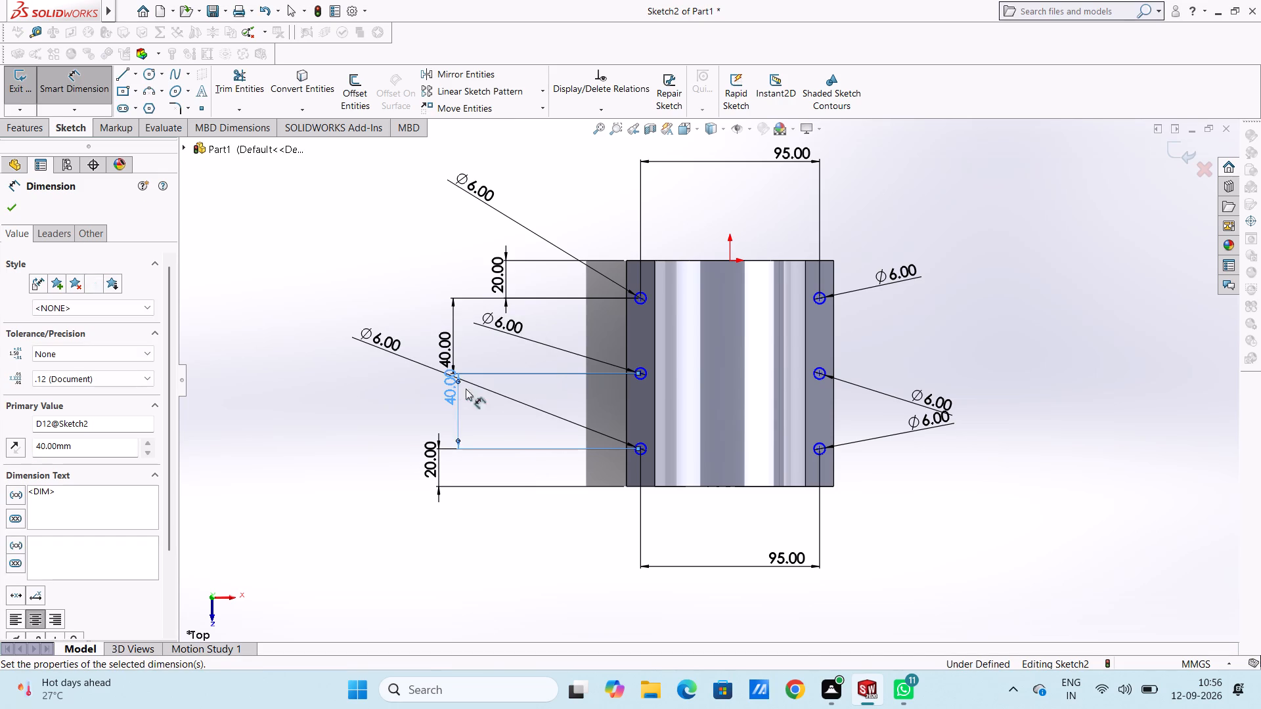
{"action": "left_click", "coordinate": [523, 412]}
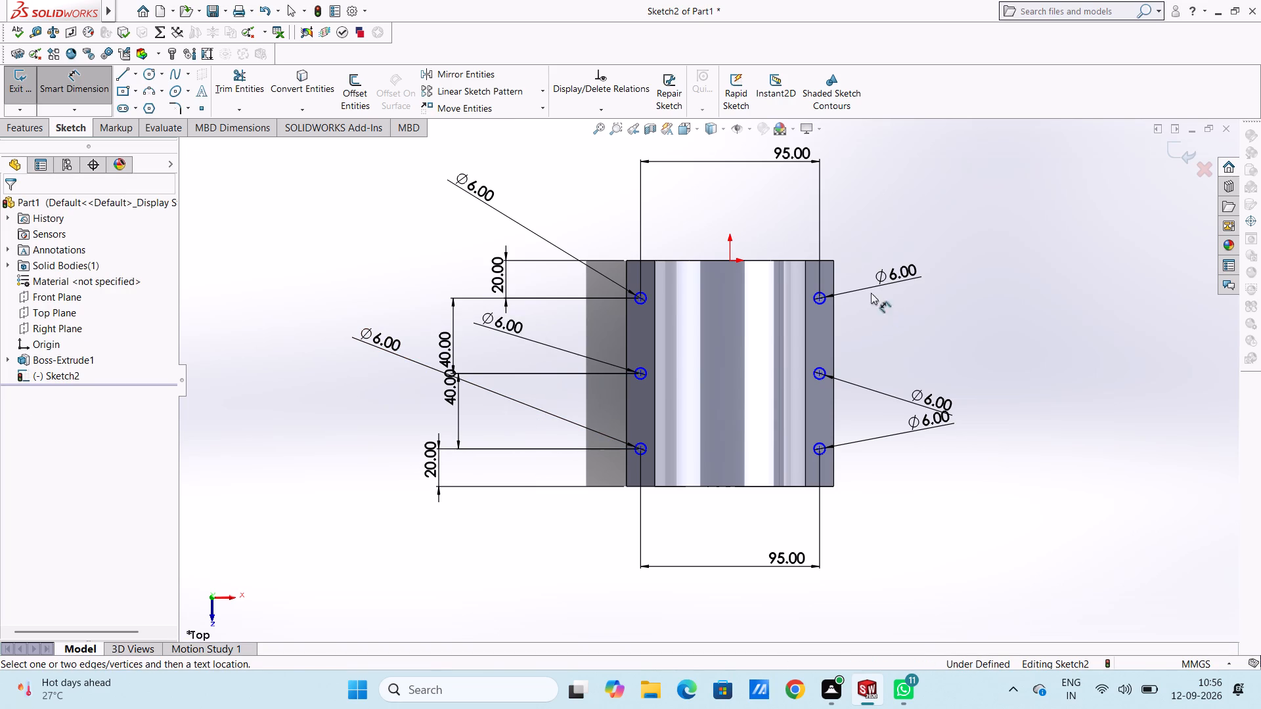
Add a 40 mm spacing dimension between the centres of the back and middle circles on the right flange.
{"action": "left_click", "coordinate": [819, 299]}
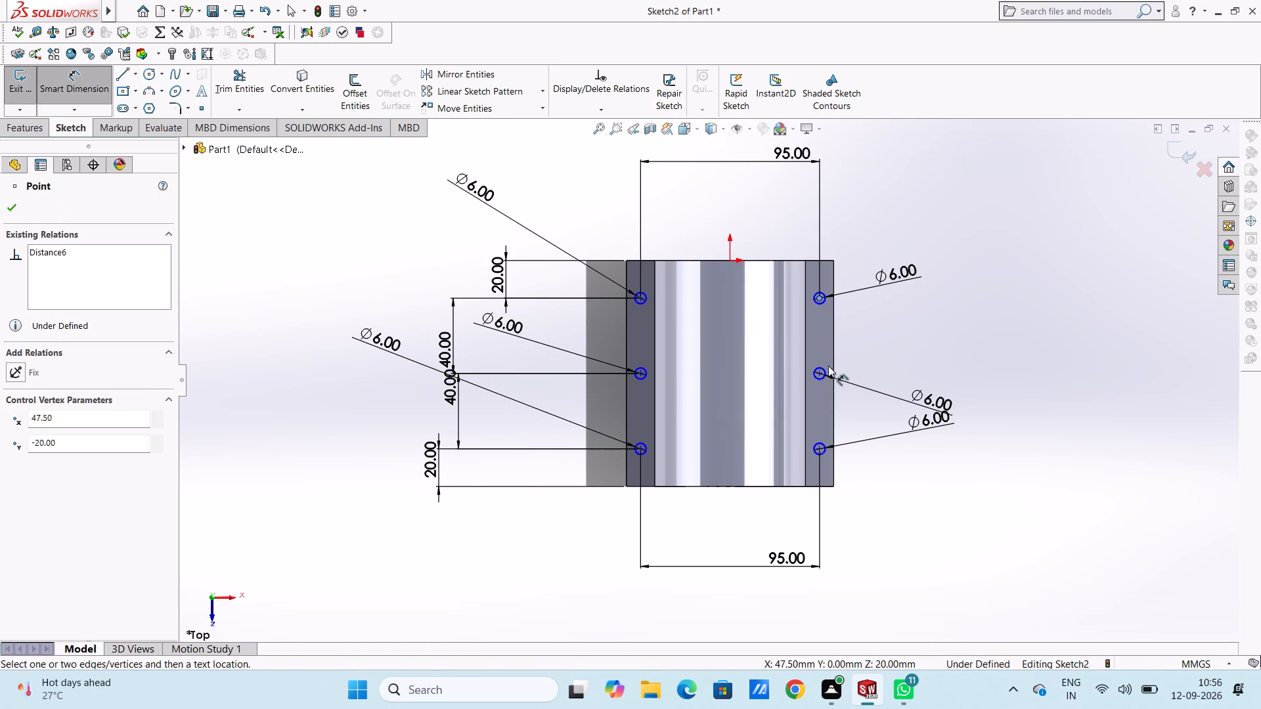
{"action": "left_click", "coordinate": [821, 374]}
{"action": "left_click", "coordinate": [981, 351]}
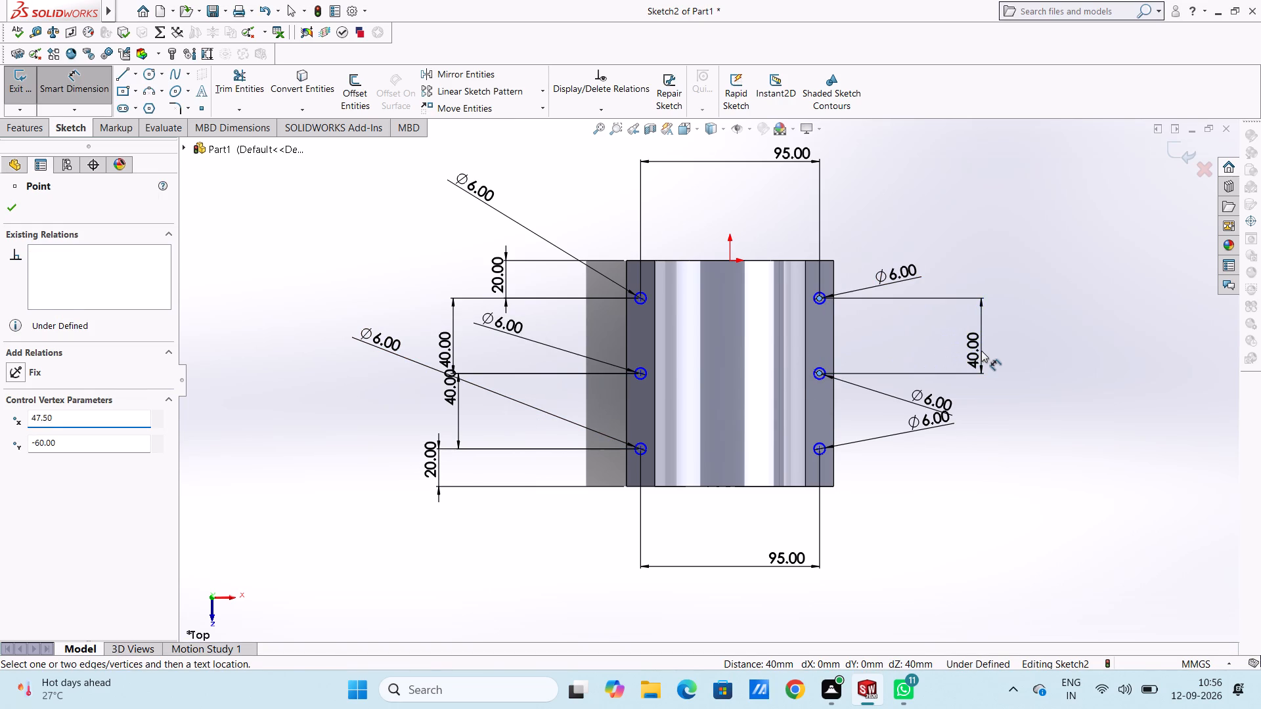
{"action": "key", "text": "Return"}
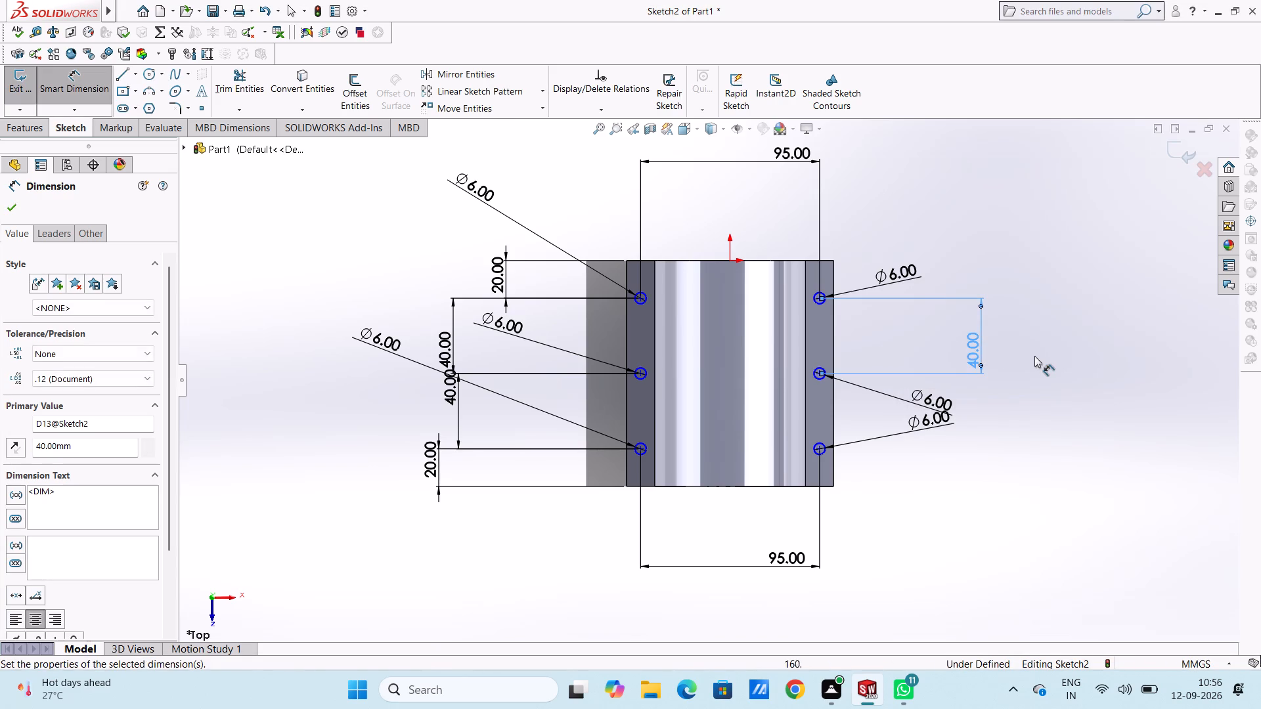
{"action": "left_click", "coordinate": [1034, 356]}
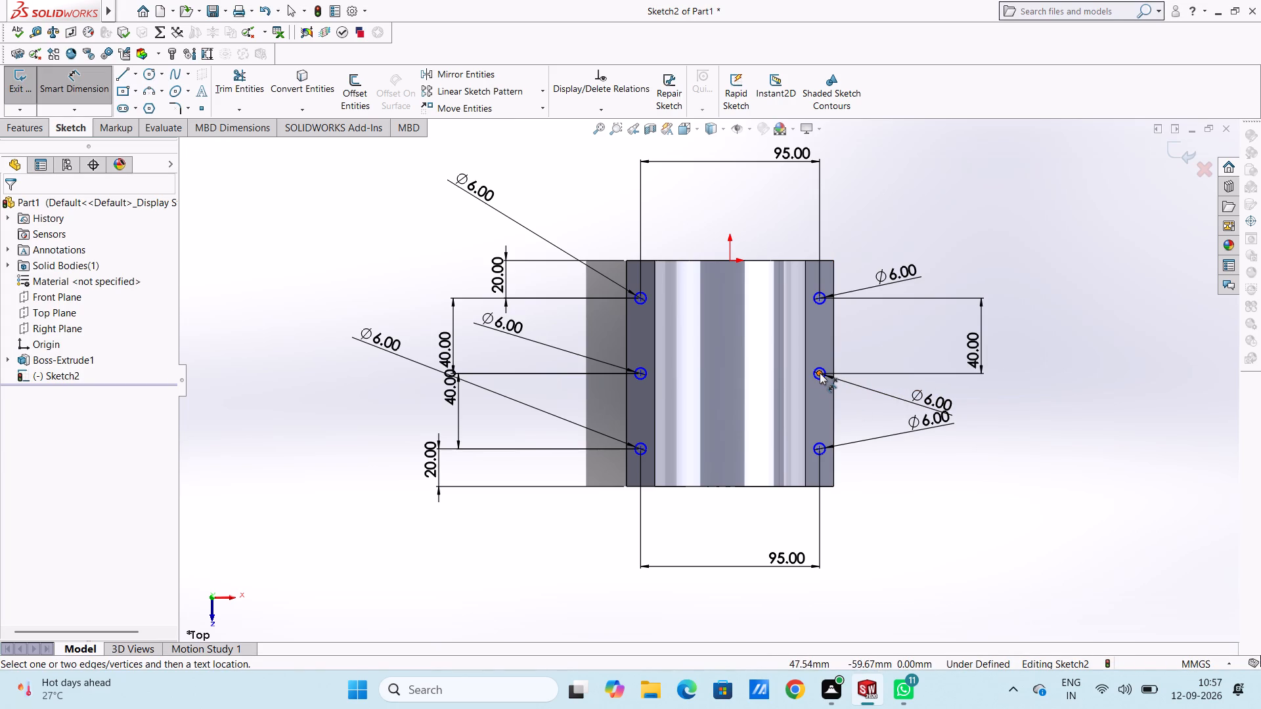
Add a 40 mm spacing dimension between the centres of the middle and front circles on the right flange.
{"action": "left_click", "coordinate": [820, 373]}
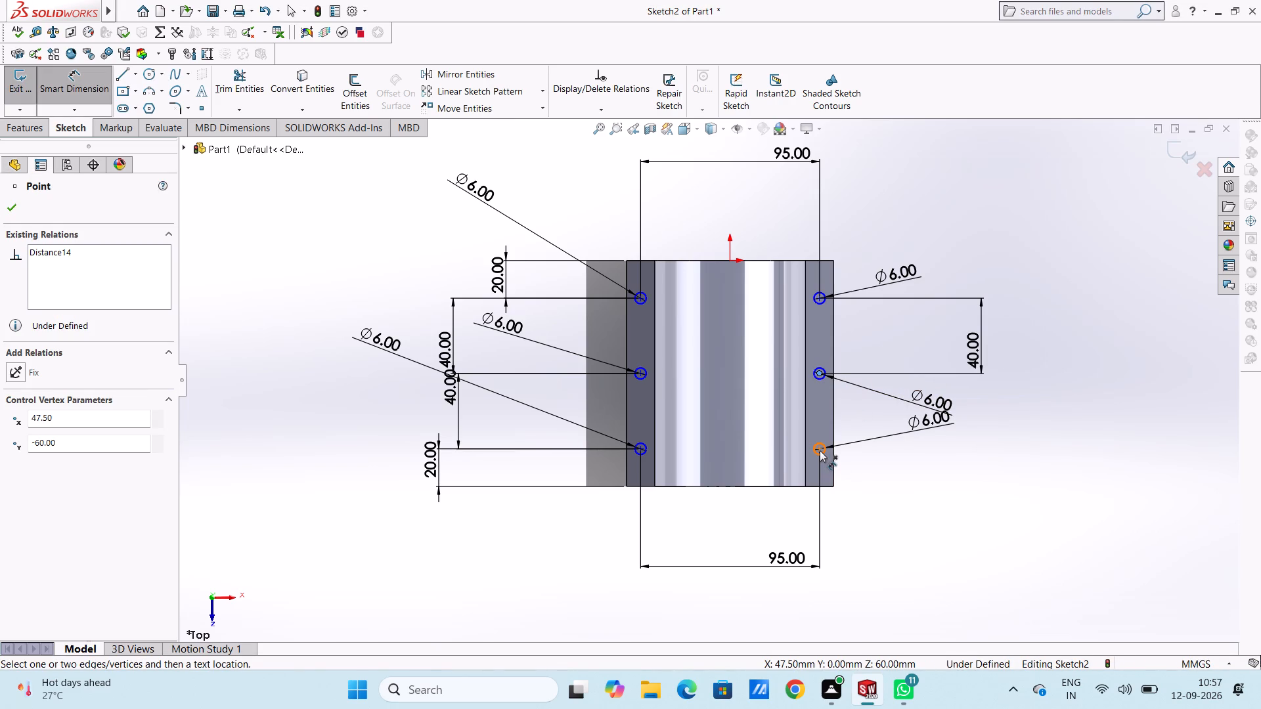
{"action": "left_click", "coordinate": [820, 449]}
{"action": "left_click", "coordinate": [989, 452]}
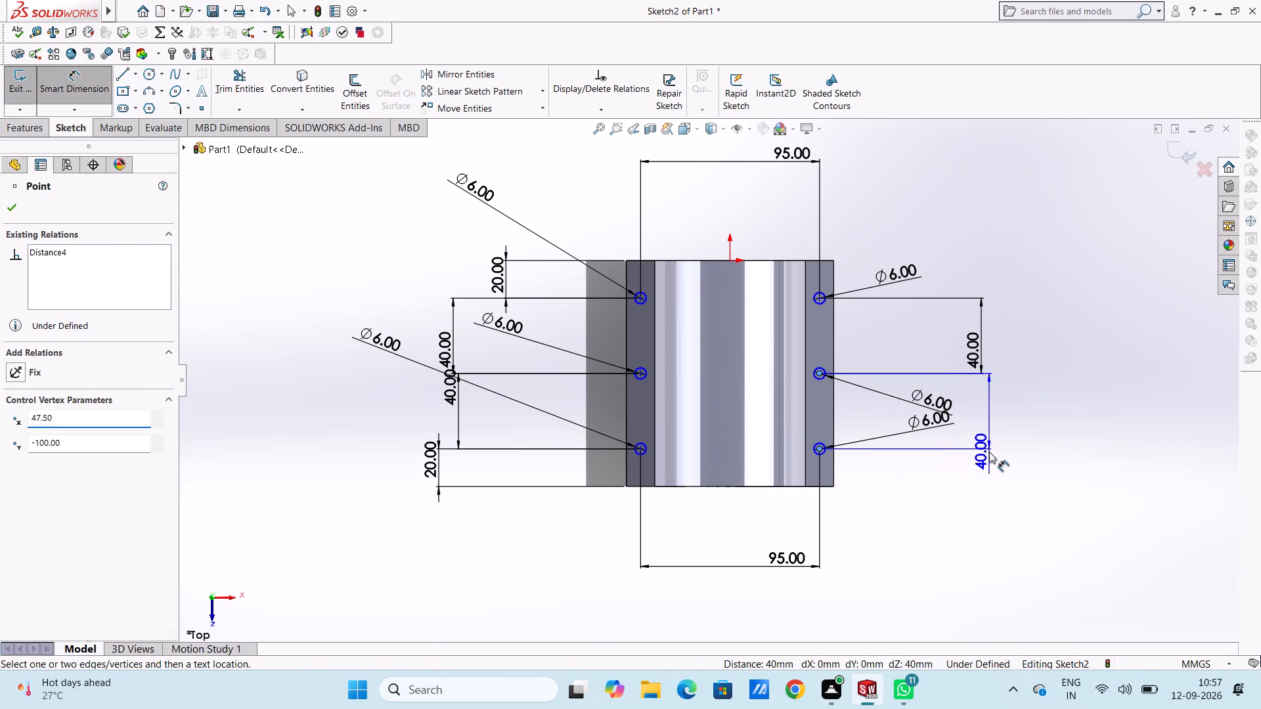
{"action": "key", "text": "Return"}
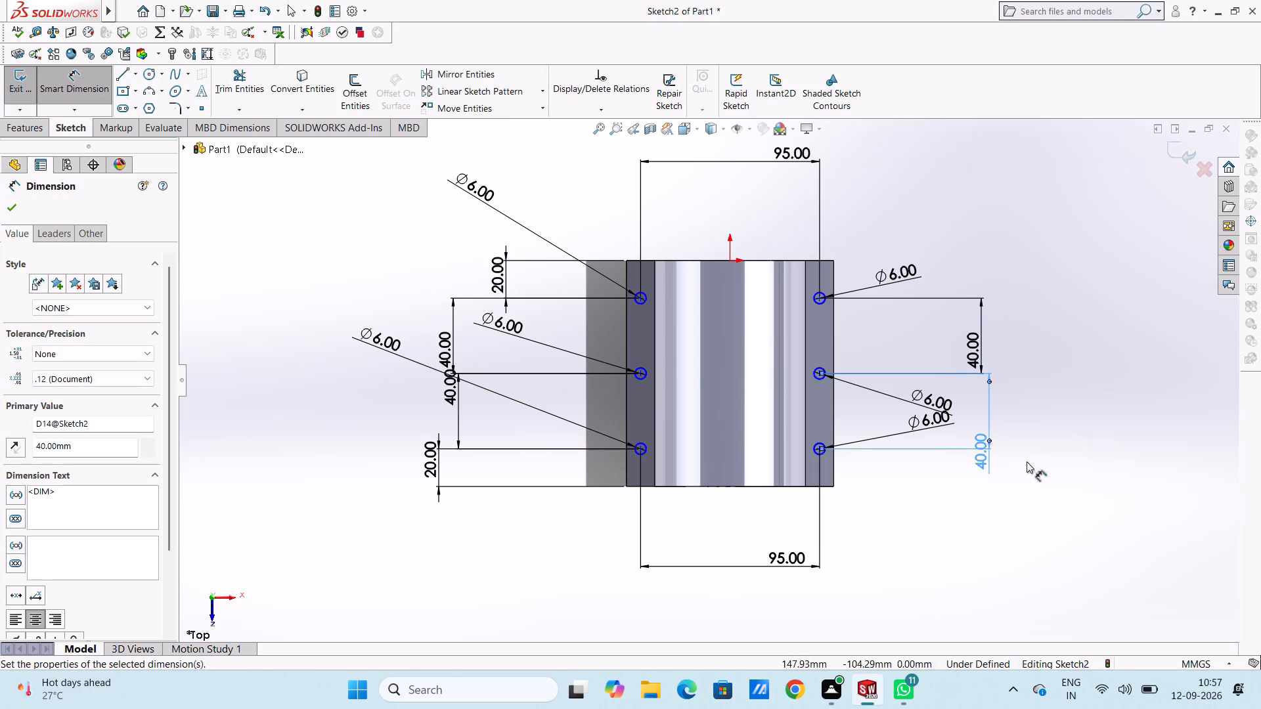
{"action": "left_click", "coordinate": [1046, 466]}
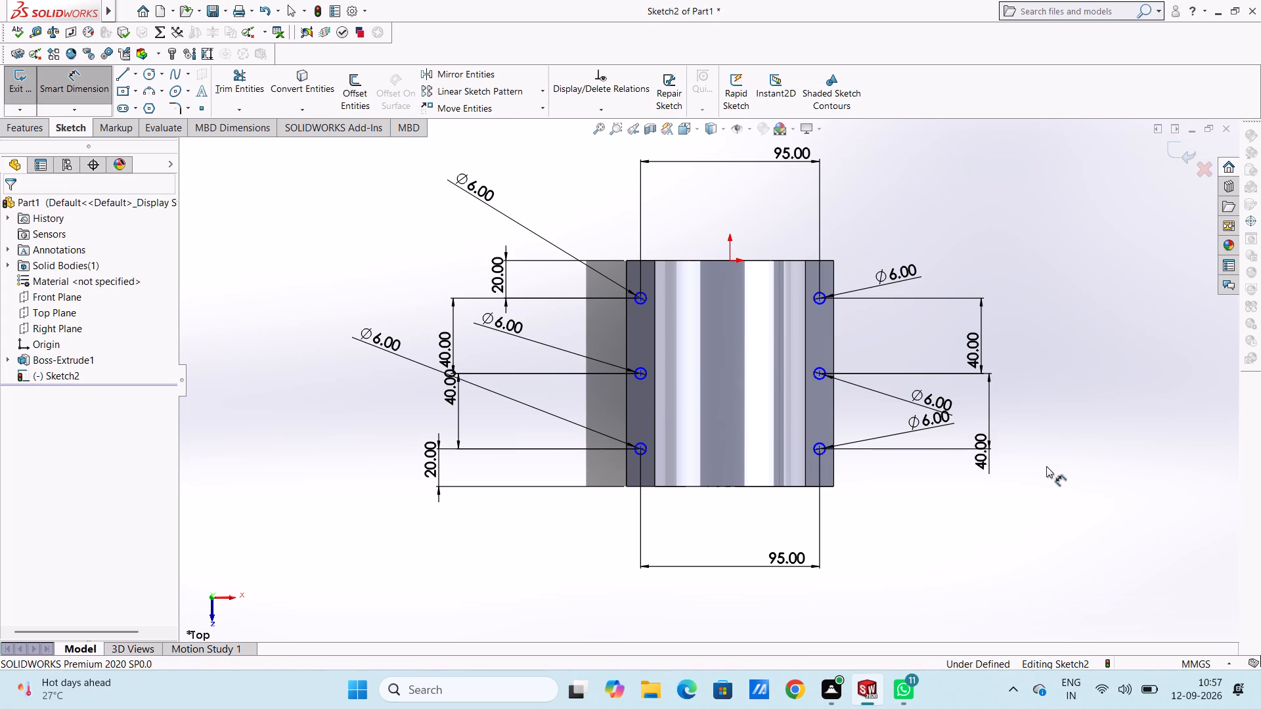
Add a 47.5 mm horizontal dimension from the origin to the centre of the left flange's back circle.
{"action": "left_click", "coordinate": [730, 262]}
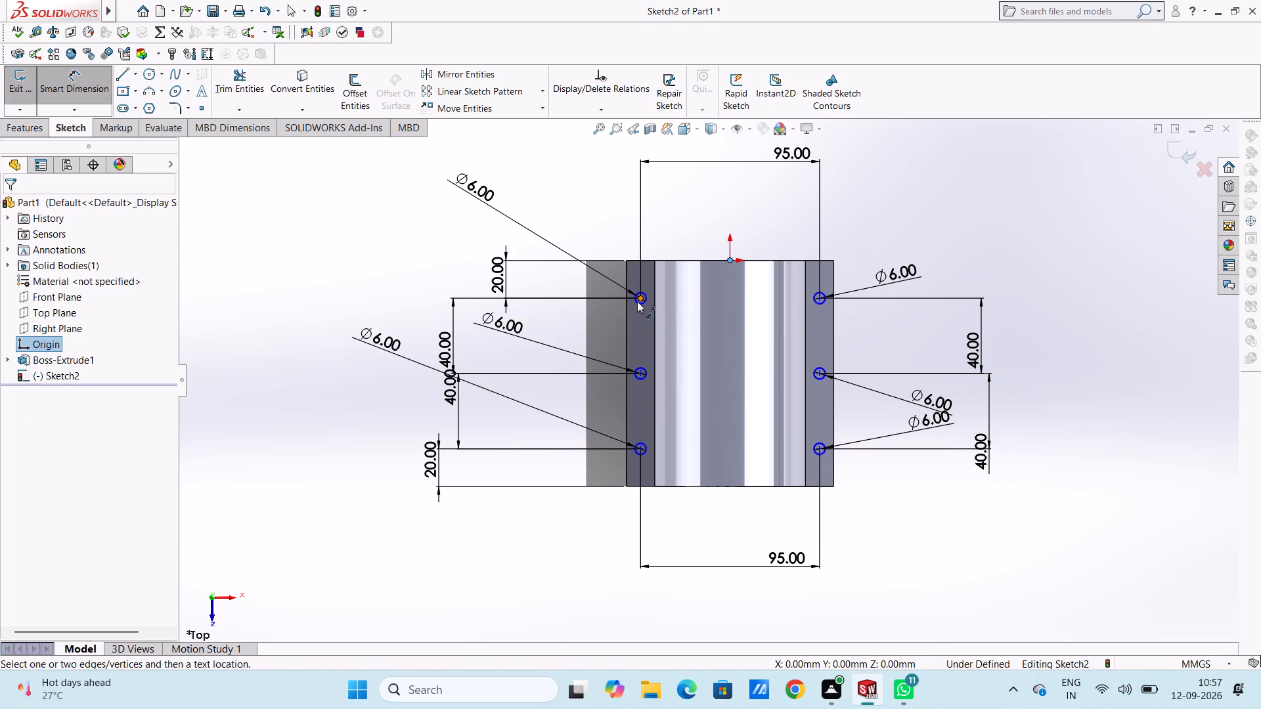
{"action": "left_click", "coordinate": [640, 299]}
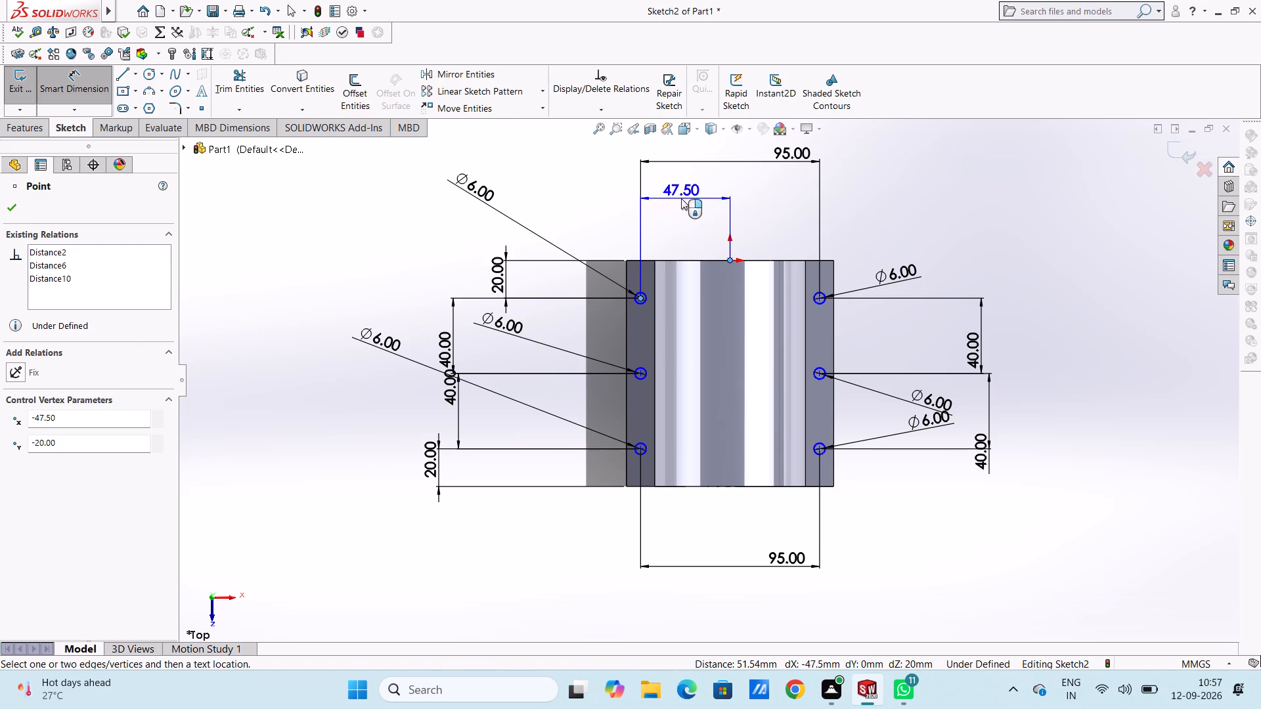
{"action": "left_click", "coordinate": [681, 198]}
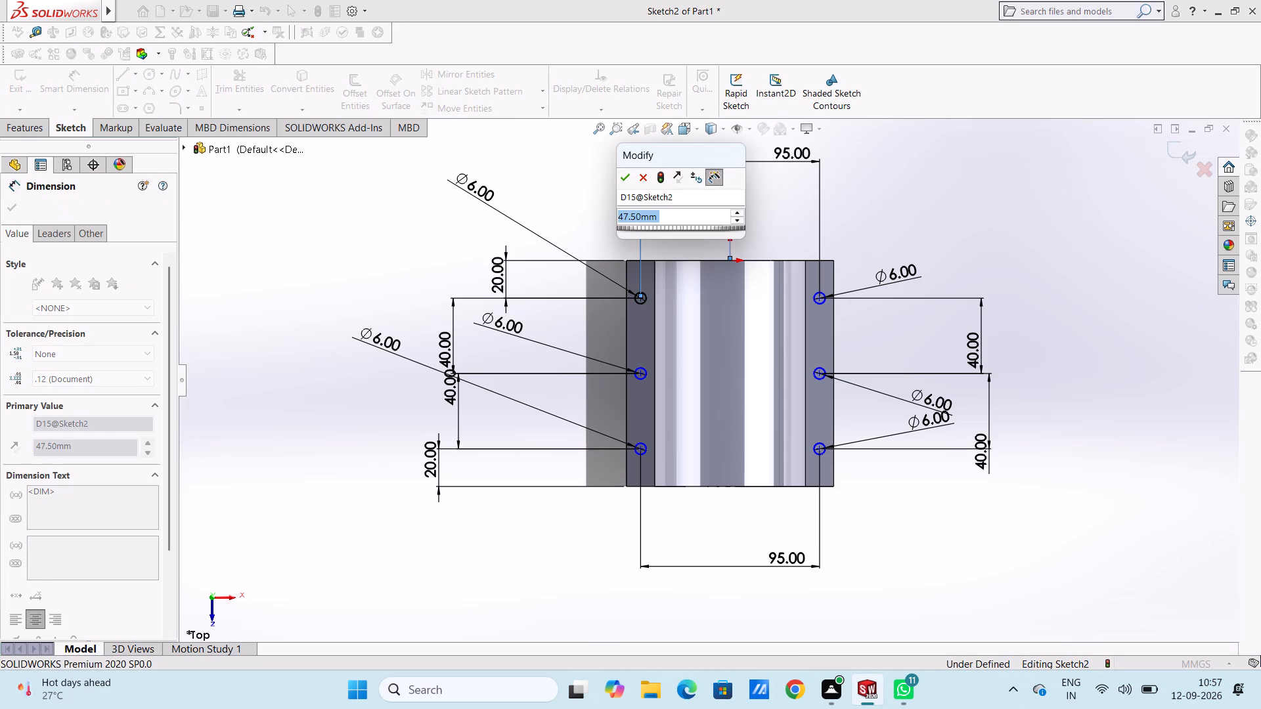
{"action": "key", "text": "Return"}
{"action": "left_click", "coordinate": [692, 219]}
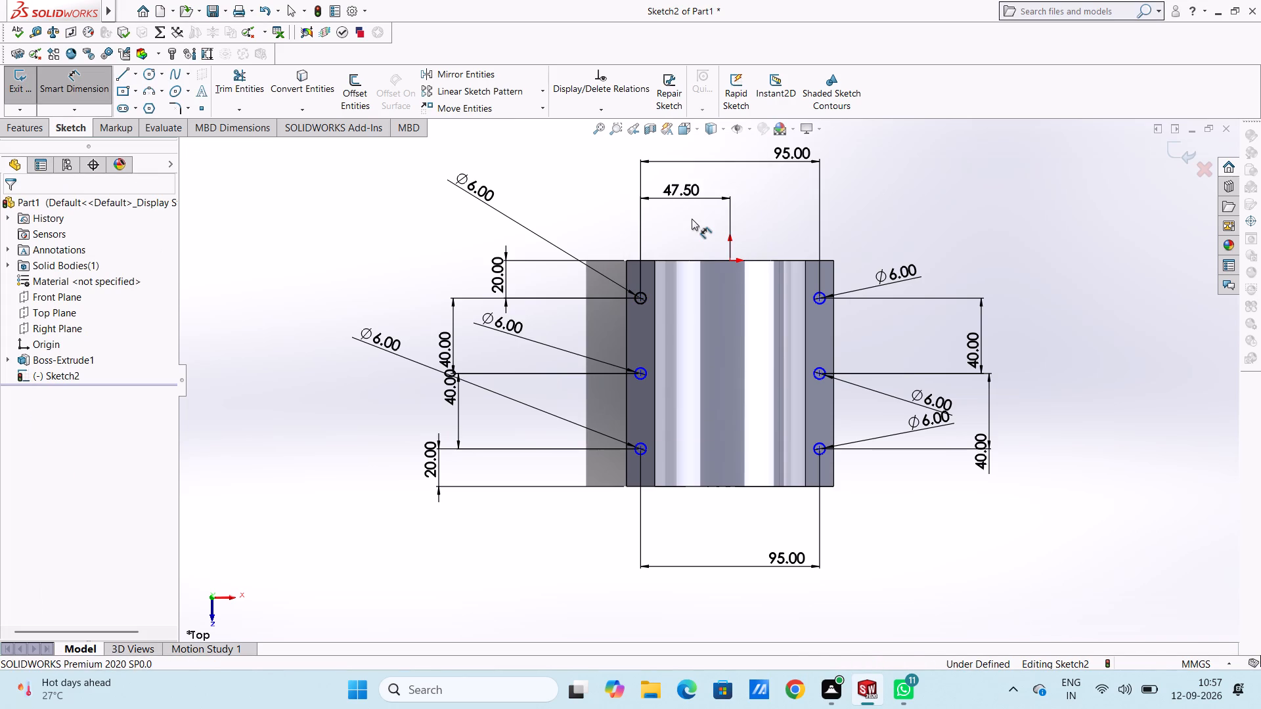
Add a 100 mm lengthwise dimension from the origin to the centre of the right flange's front circle and finish dimensioning.
{"action": "left_click_drag", "start_coordinate": [733, 262], "coordinate": [835, 447]}
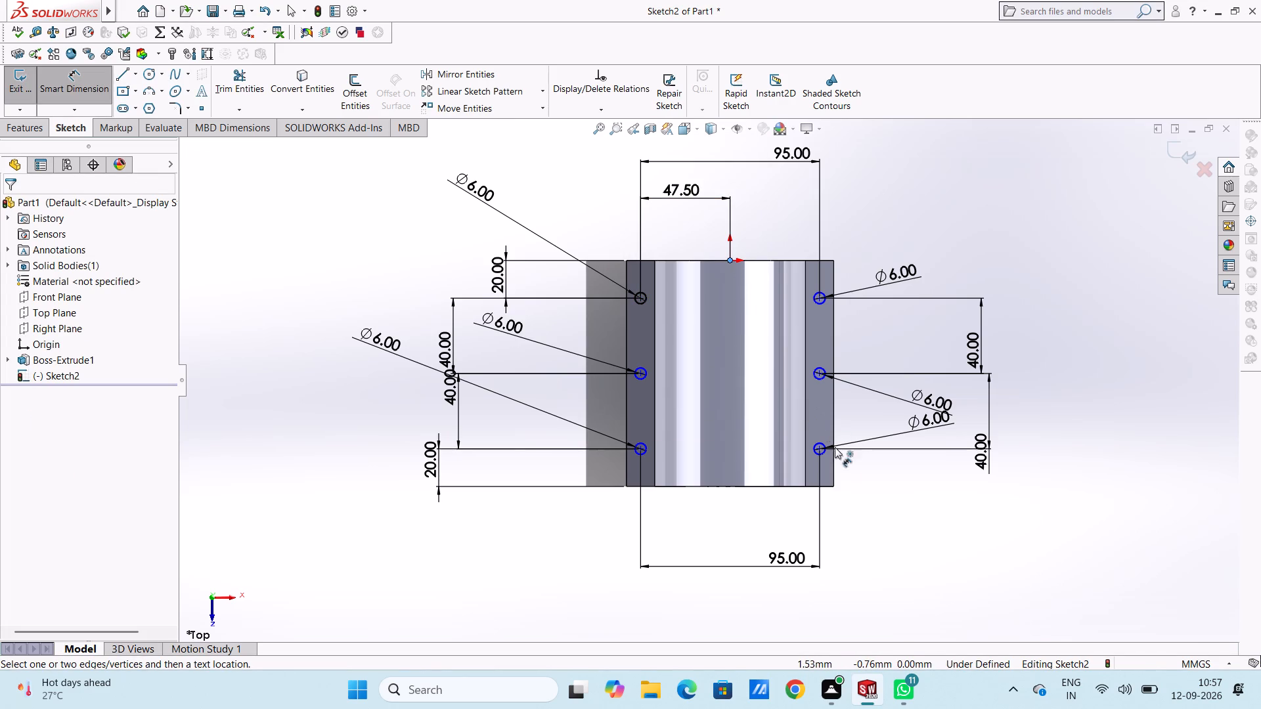
{"action": "left_click_drag", "start_coordinate": [835, 447], "coordinate": [820, 448]}
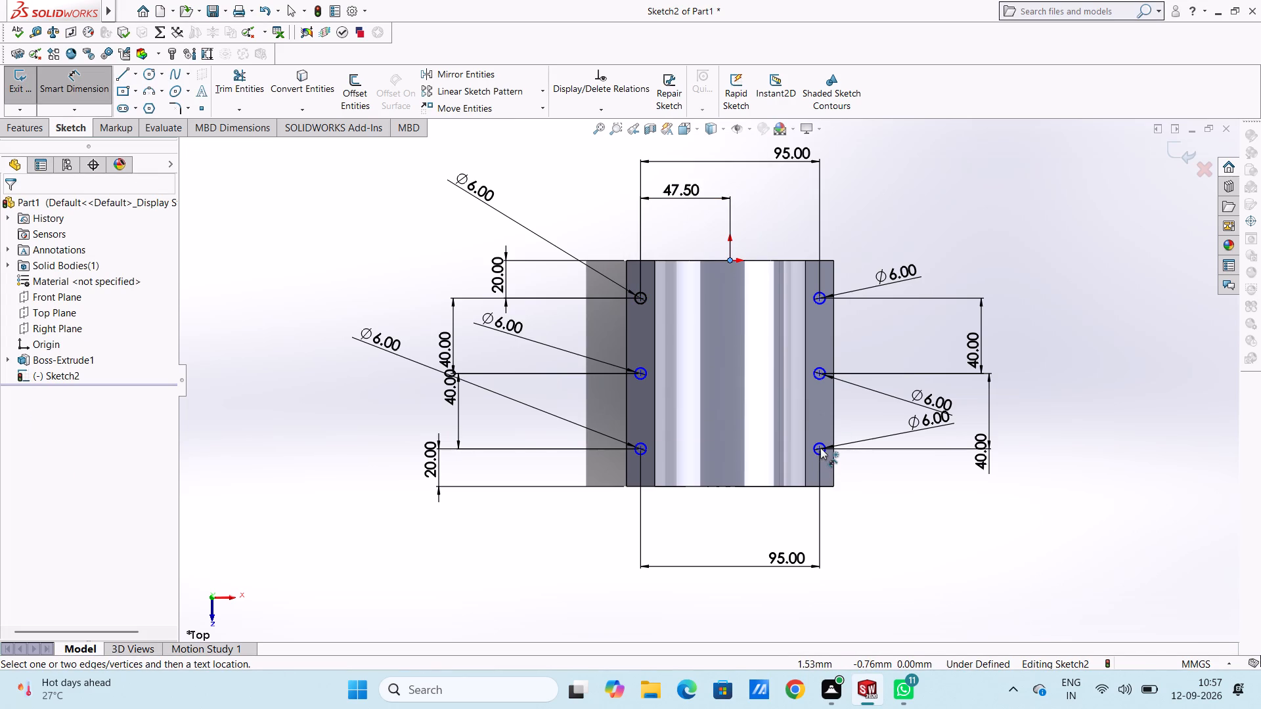
{"action": "left_click_drag", "start_coordinate": [820, 448], "coordinate": [820, 446]}
{"action": "left_click", "coordinate": [819, 448]}
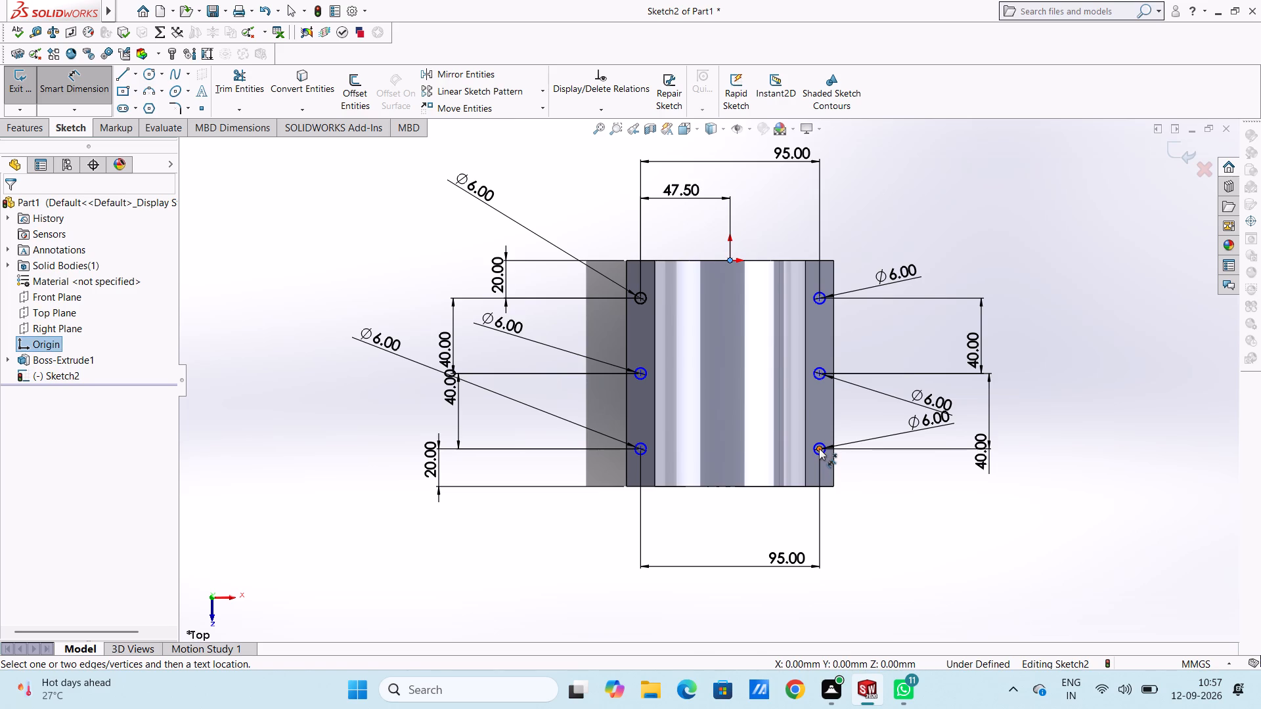
{"action": "left_click", "coordinate": [1147, 341]}
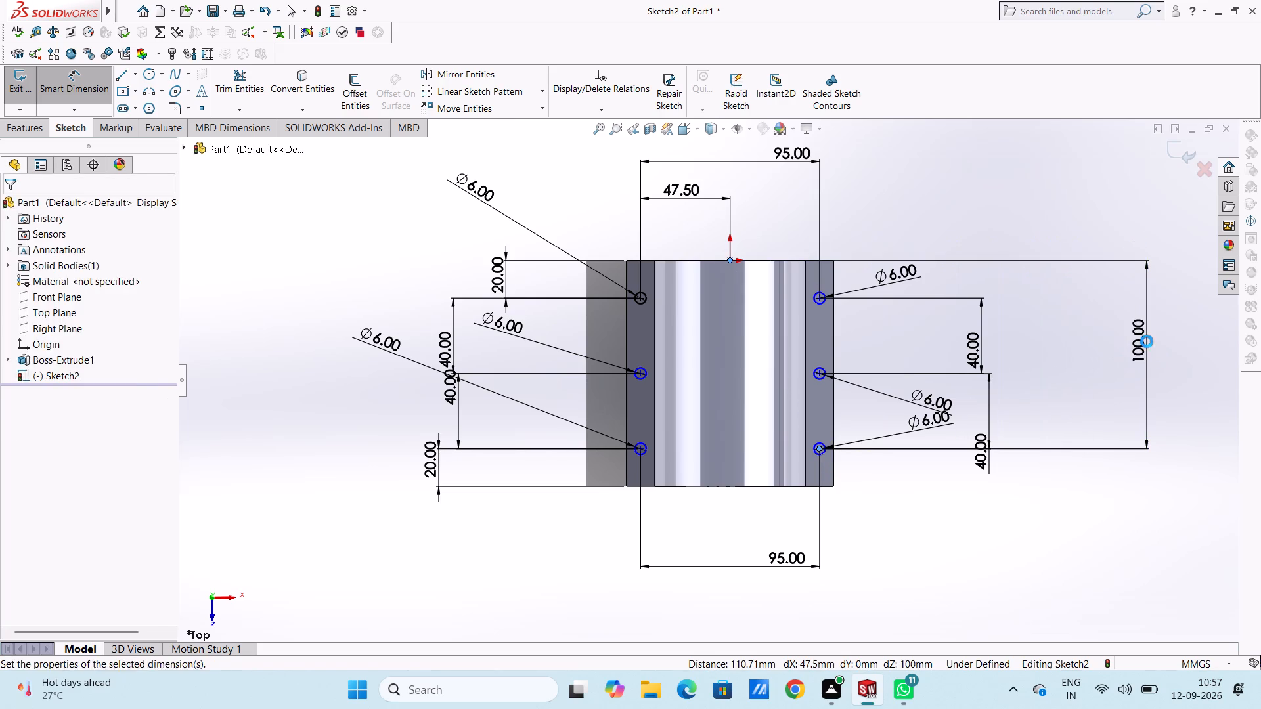
{"action": "key", "text": "Return"}
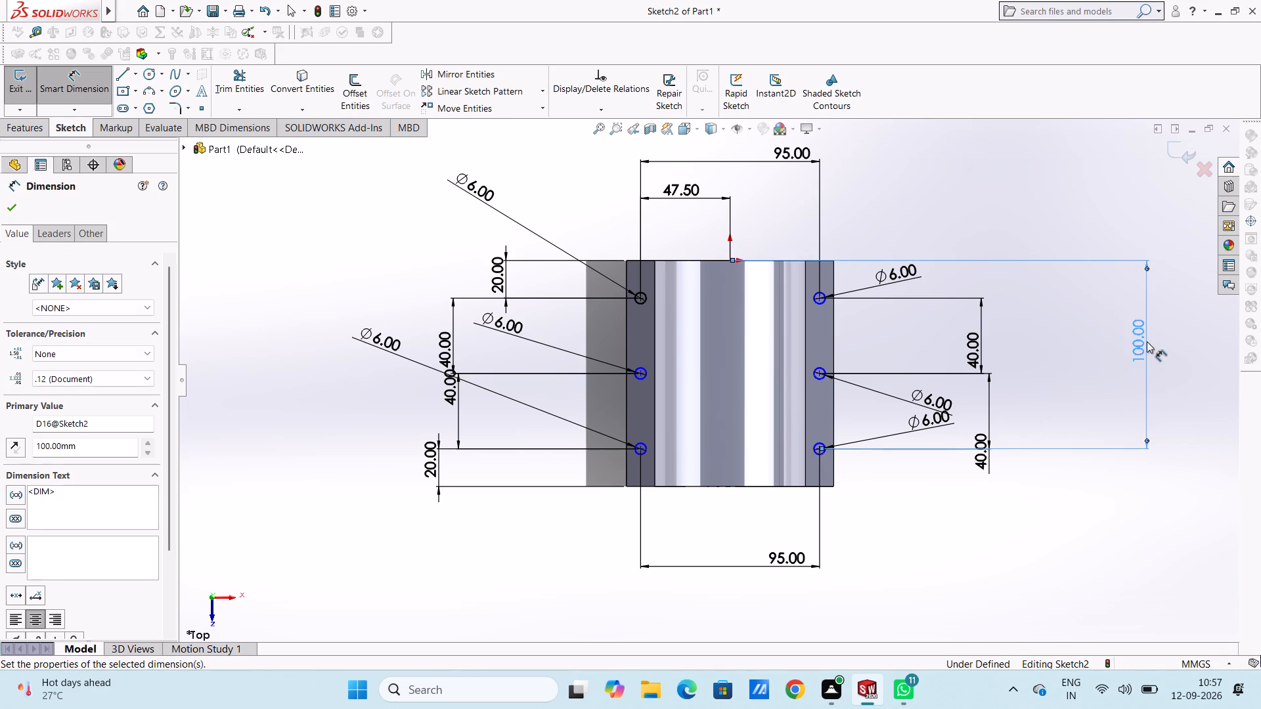
{"action": "left_click", "coordinate": [1082, 389]}
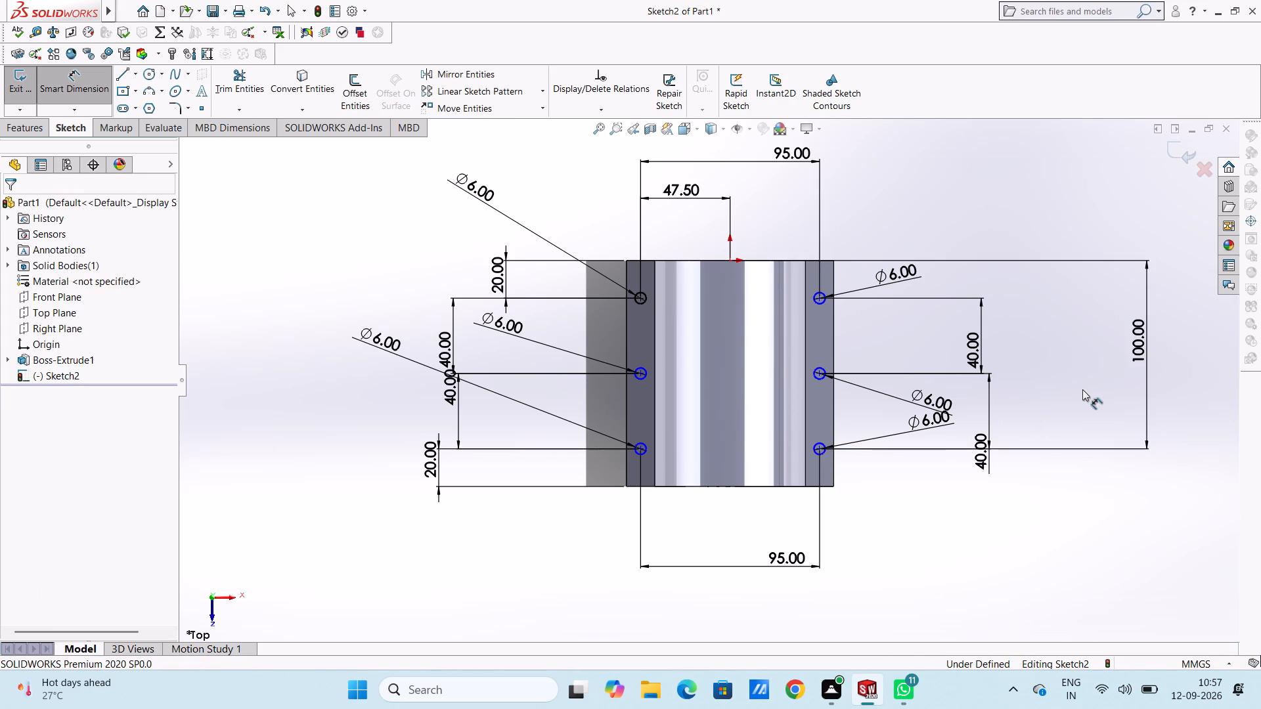
{"action": "key", "text": "Escape"}
{"action": "key", "text": "Escape"}
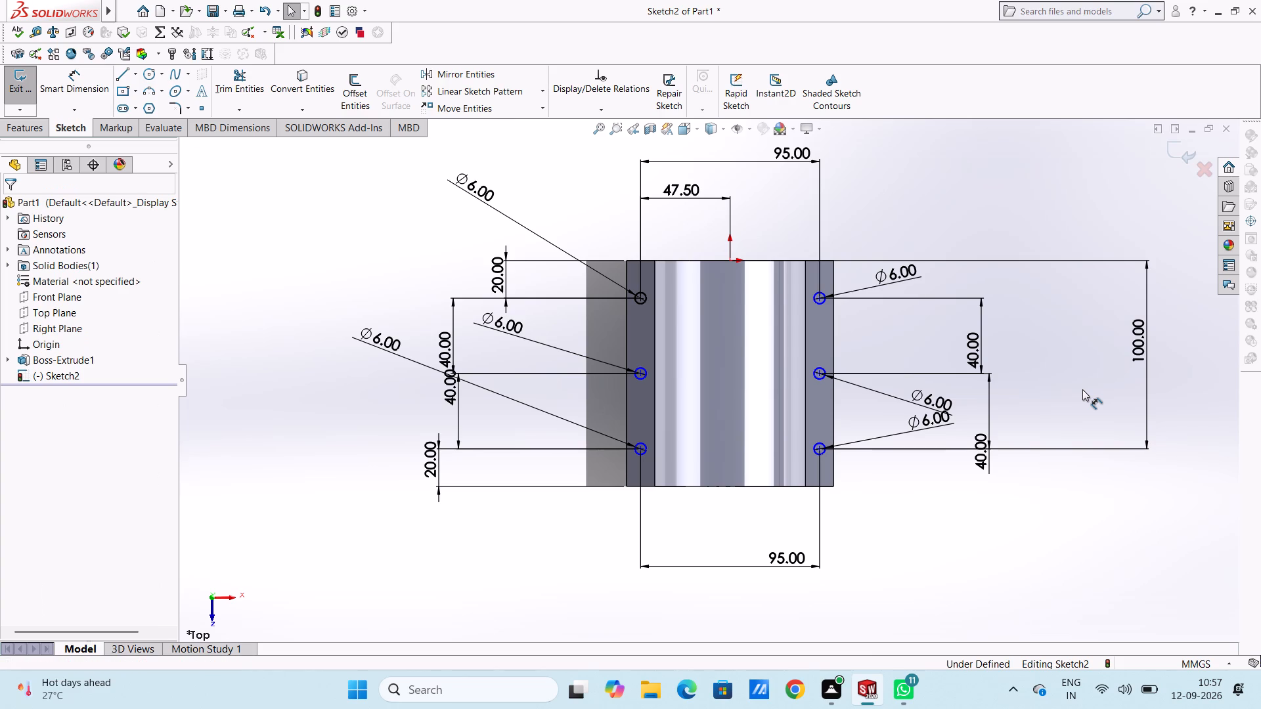
Cut-extrude the six flange circles with a blind depth of 120 mm.
{"action": "key", "text": "ctrl+7"}
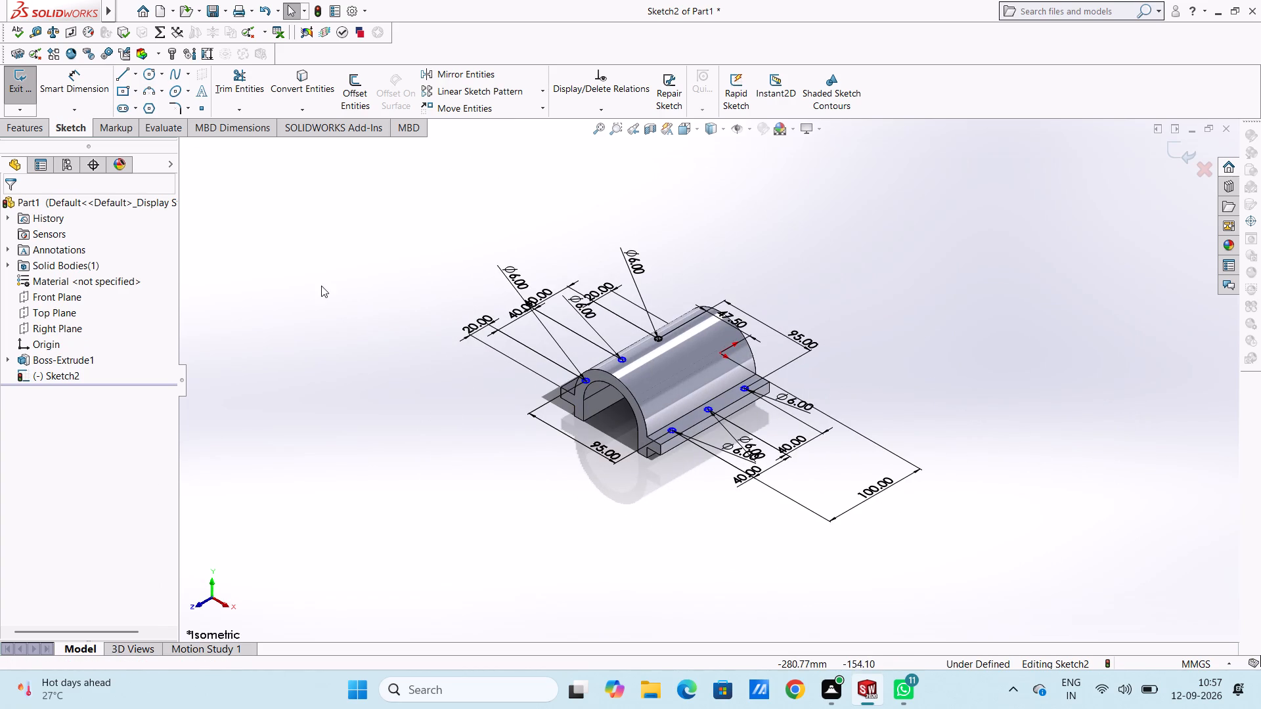
{"action": "left_click", "coordinate": [39, 129]}
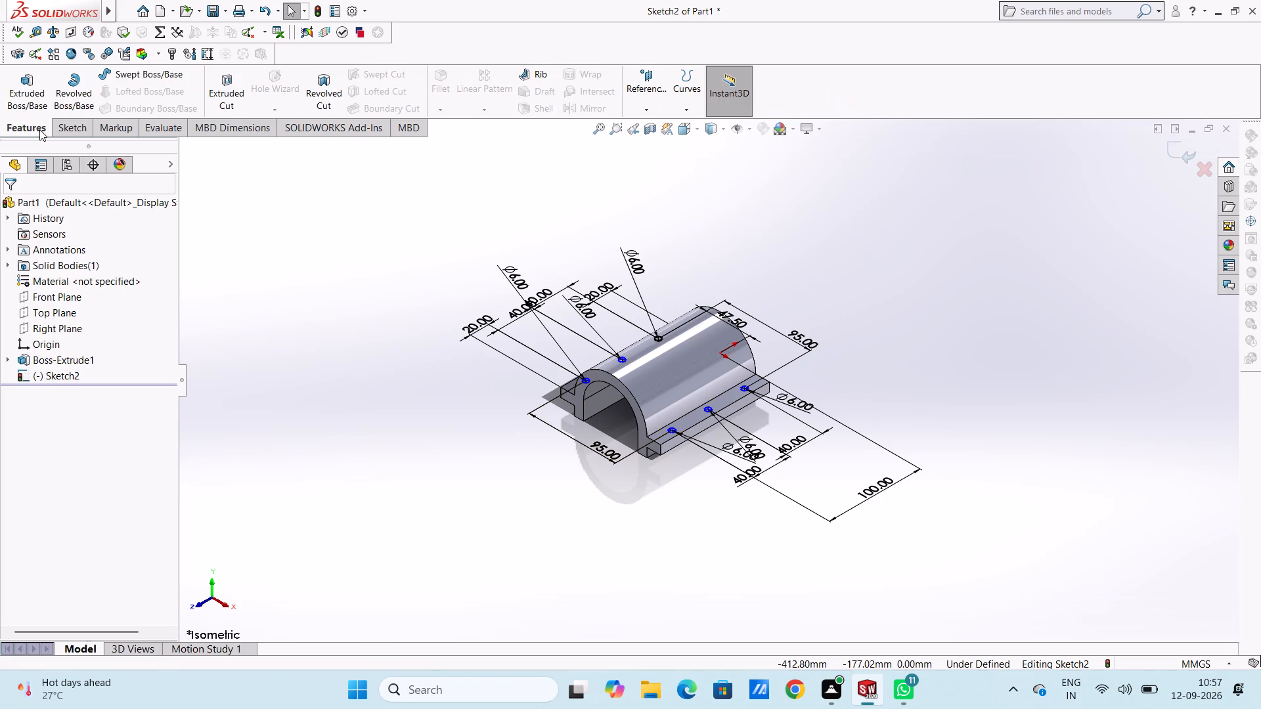
{"action": "left_click", "coordinate": [238, 89]}
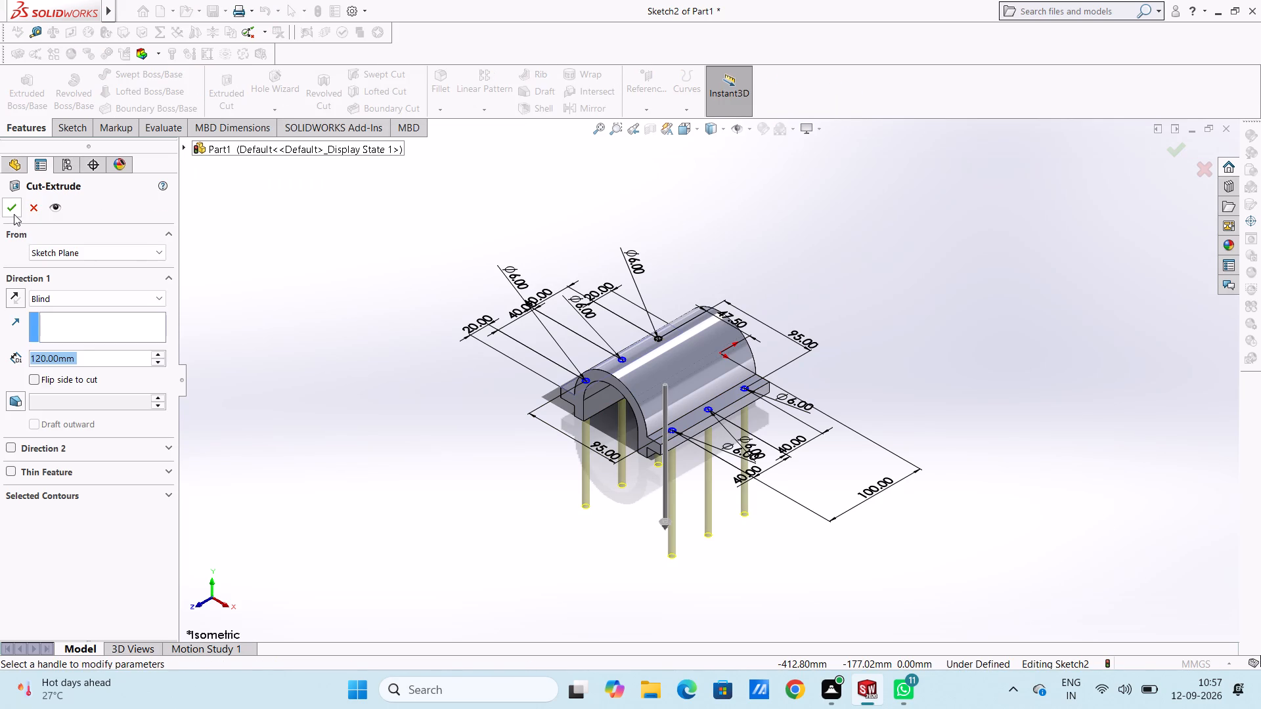
{"action": "left_click", "coordinate": [14, 214]}
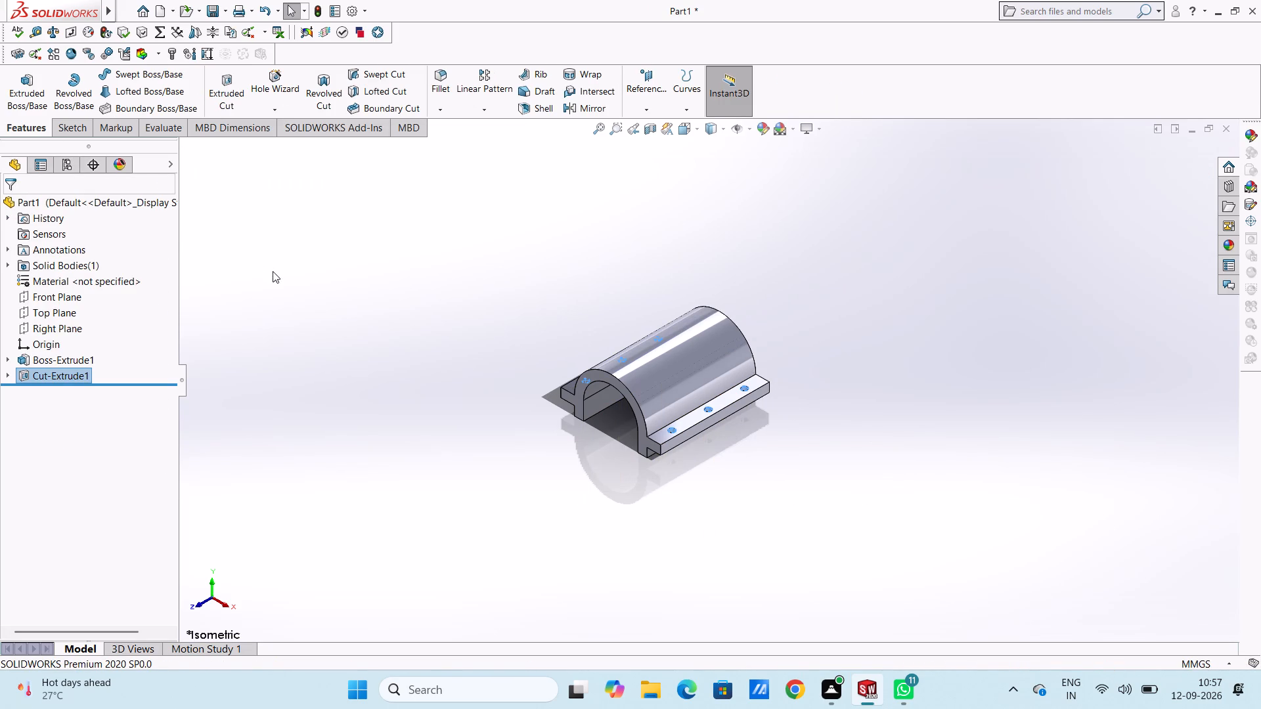
{"action": "left_click", "coordinate": [273, 271]}
On a new sketch on the left flange's top face, draw a 5 mm radius circle concentric with each of its three holes.
{"action": "key", "text": "ctrl+5"}
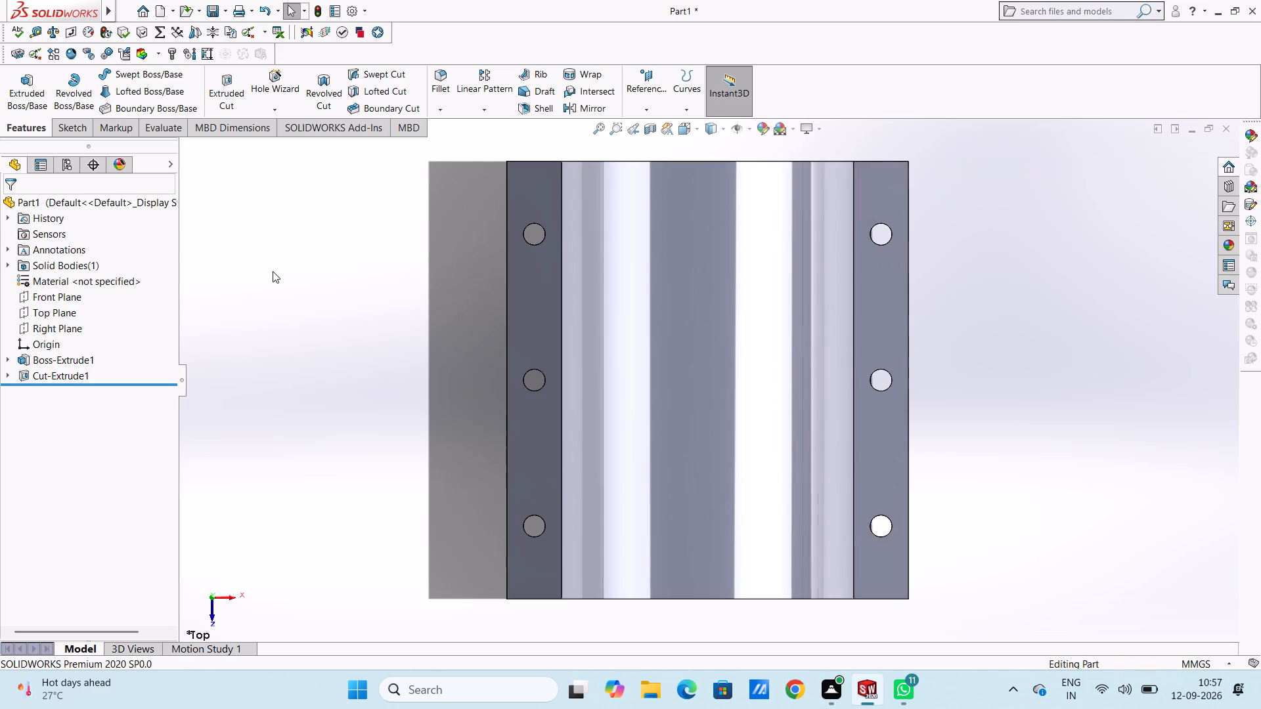
{"action": "left_click", "coordinate": [534, 307]}
{"action": "left_click", "coordinate": [594, 276]}
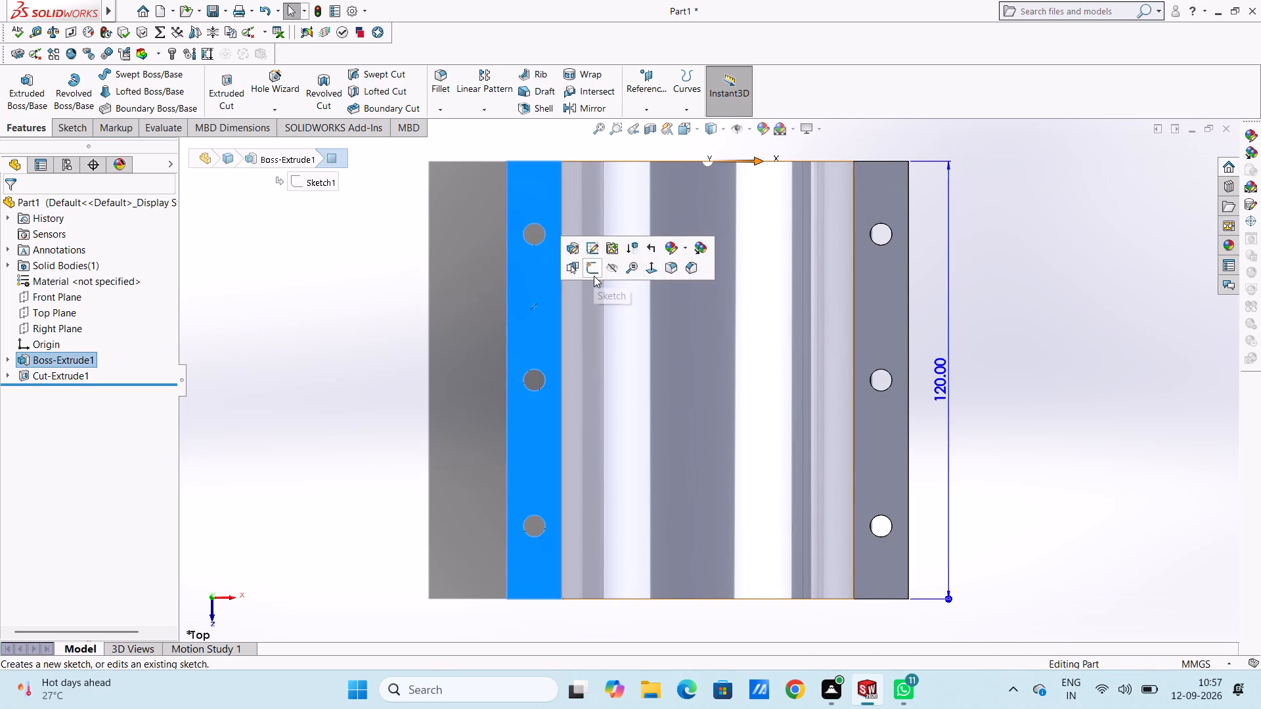
{"action": "left_click", "coordinate": [299, 330]}
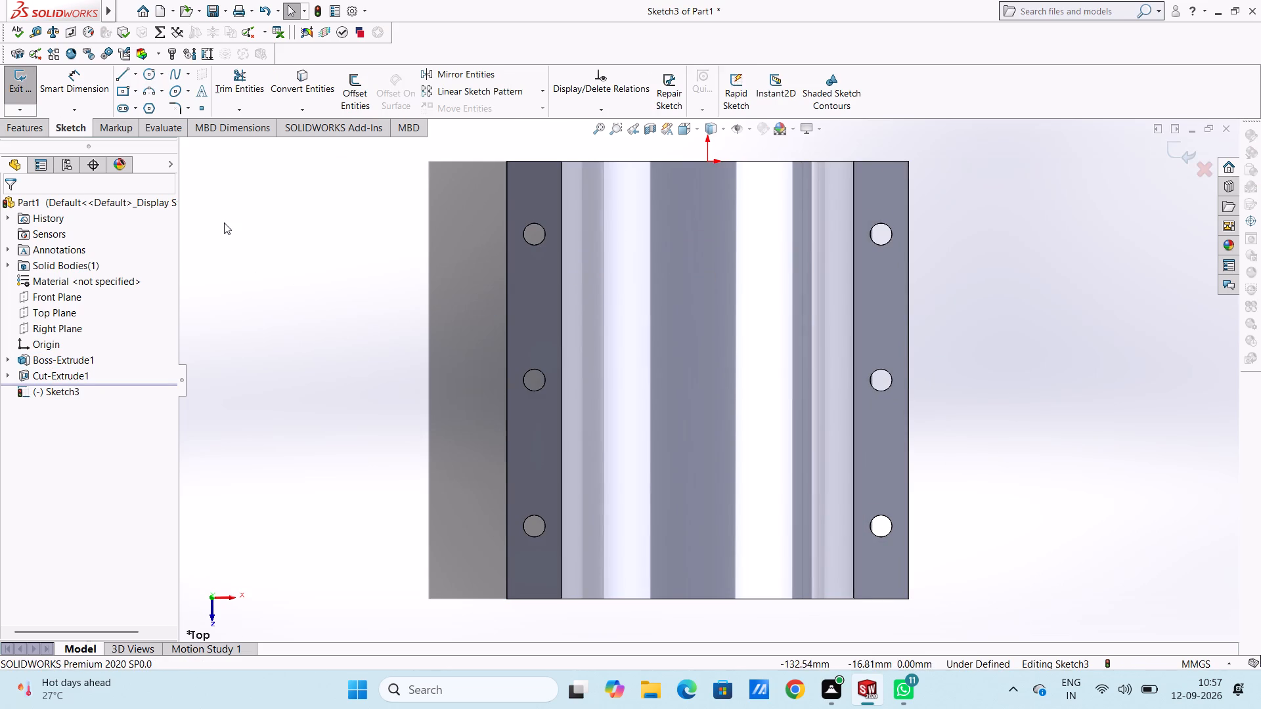
{"action": "left_click", "coordinate": [146, 77]}
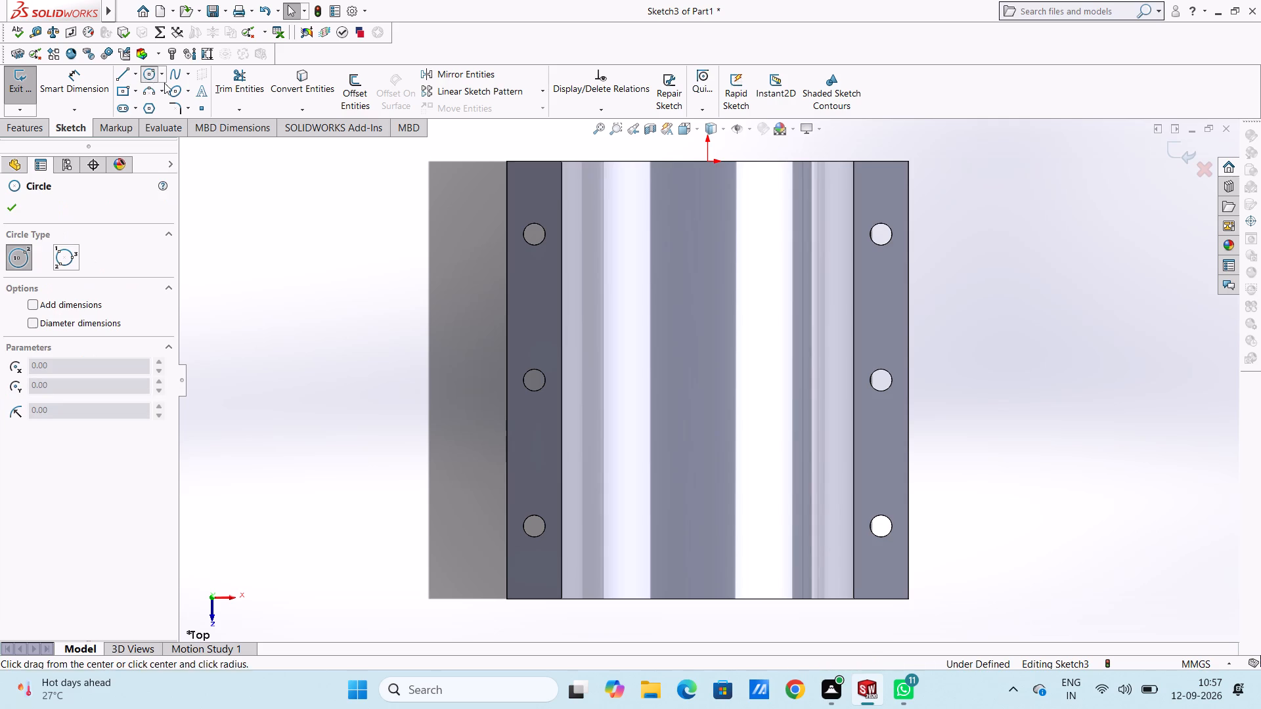
{"action": "left_click", "coordinate": [534, 234]}
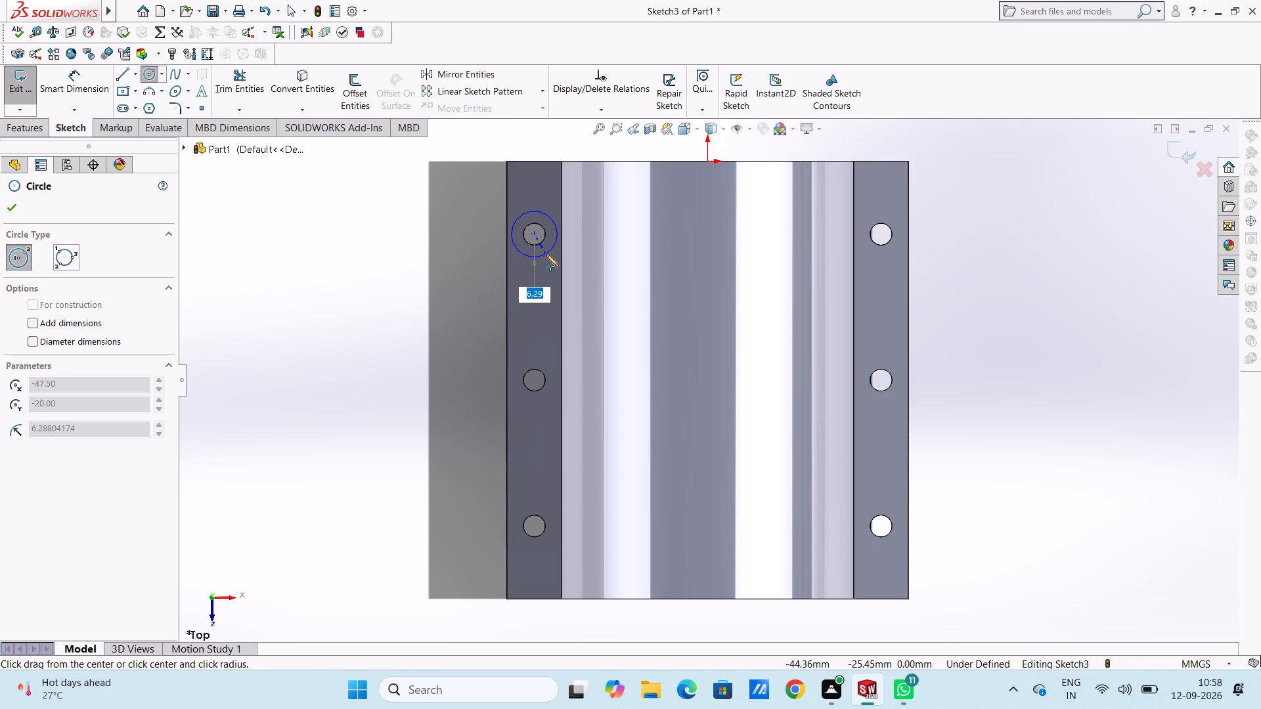
{"action": "key", "text": "5"}
{"action": "key", "text": "Return"}
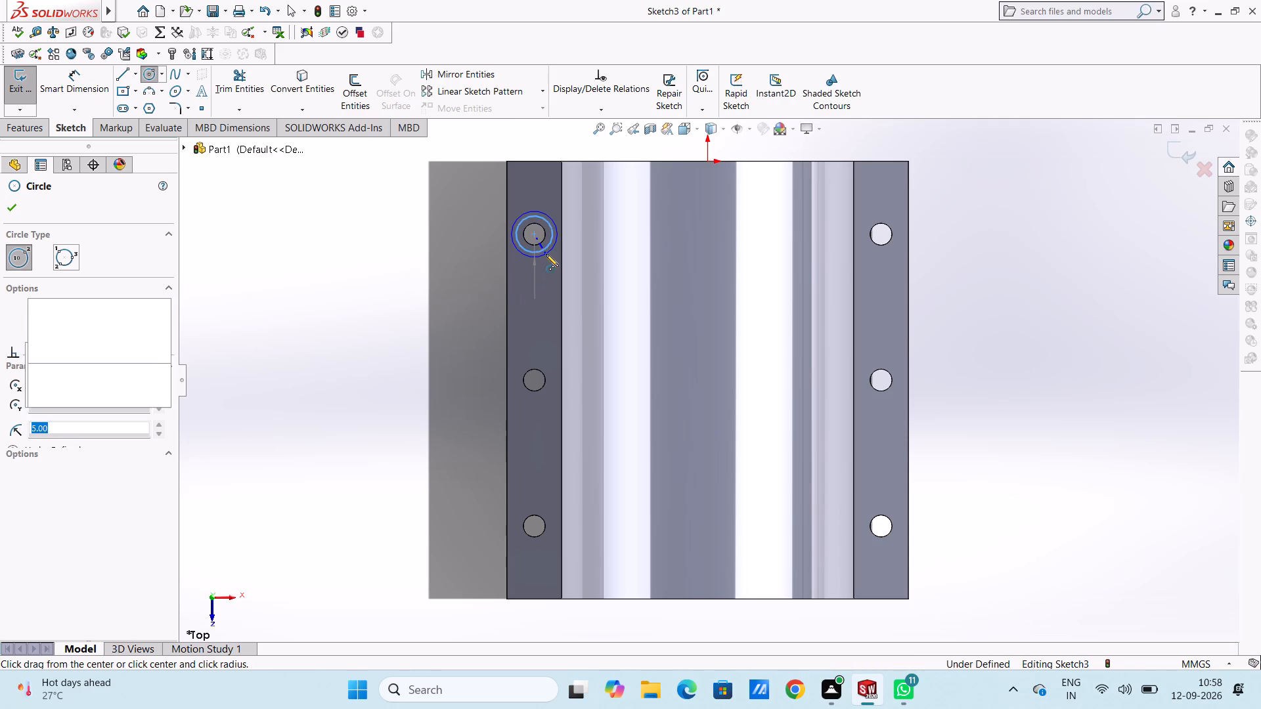
{"action": "left_click", "coordinate": [536, 381]}
{"action": "key", "text": "5"}
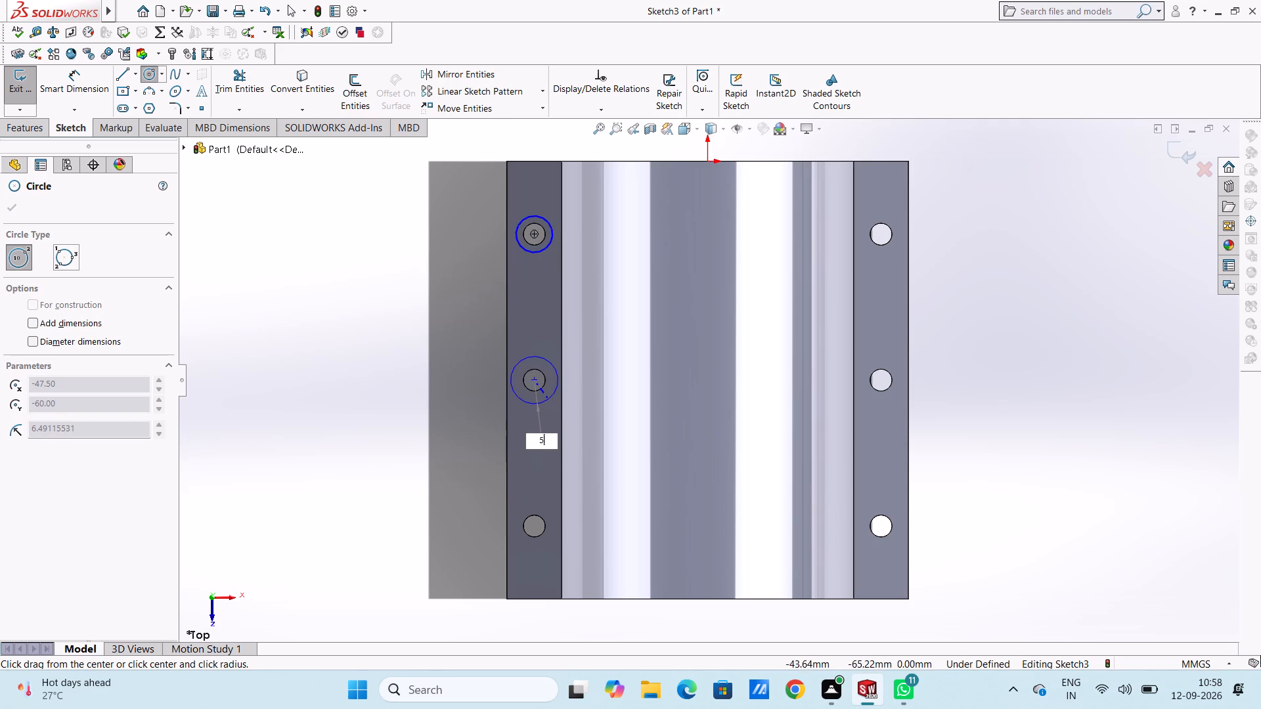
{"action": "key", "text": "Return"}
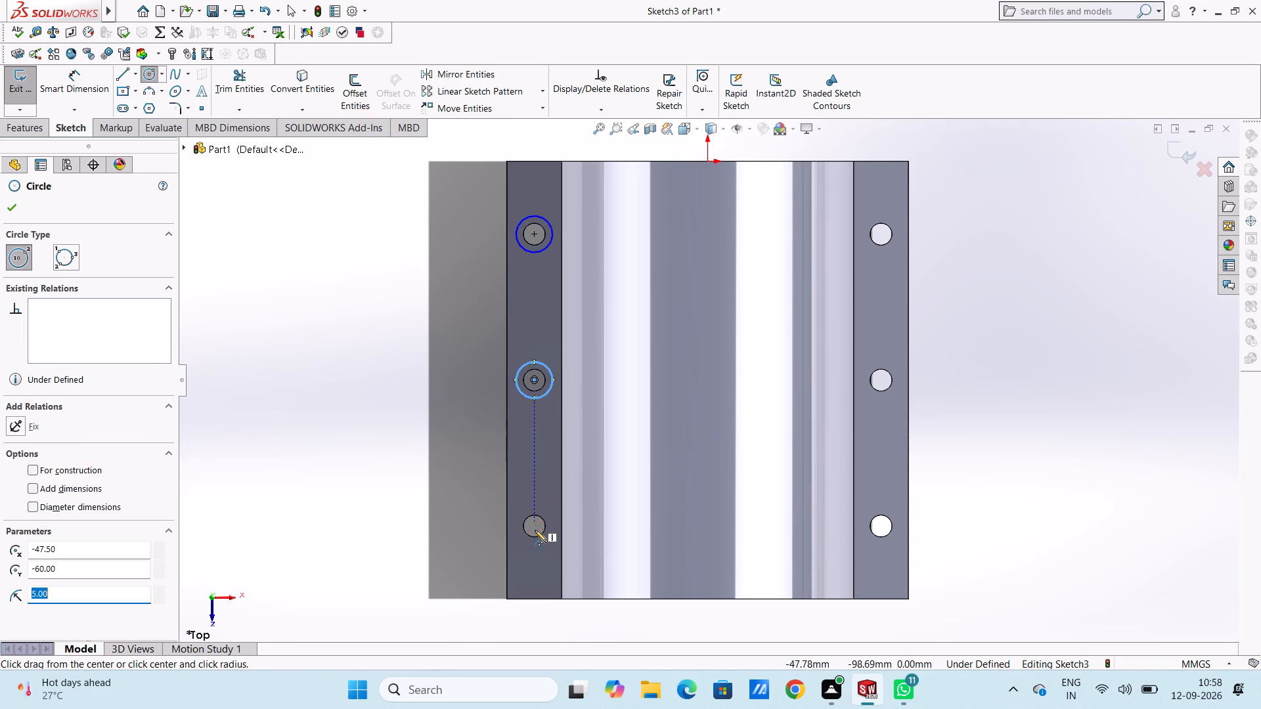
{"action": "left_click", "coordinate": [534, 526]}
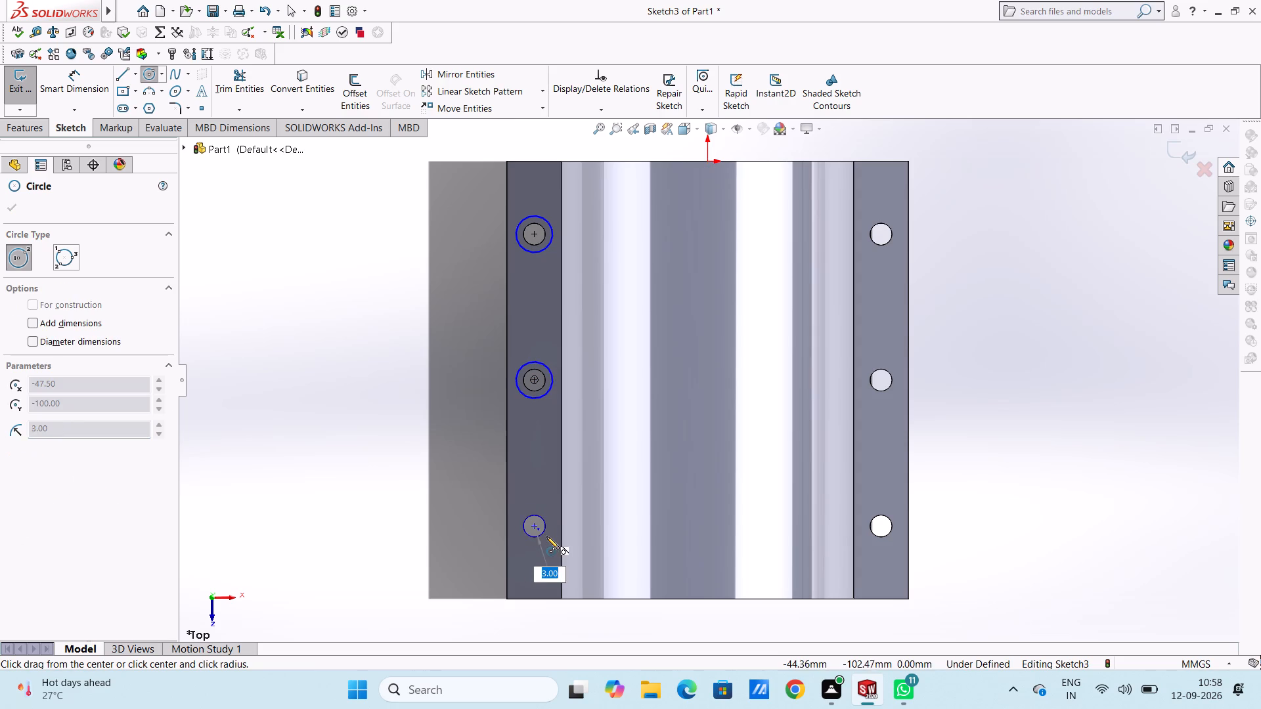
{"action": "key", "text": "5"}
{"action": "key", "text": "Return"}
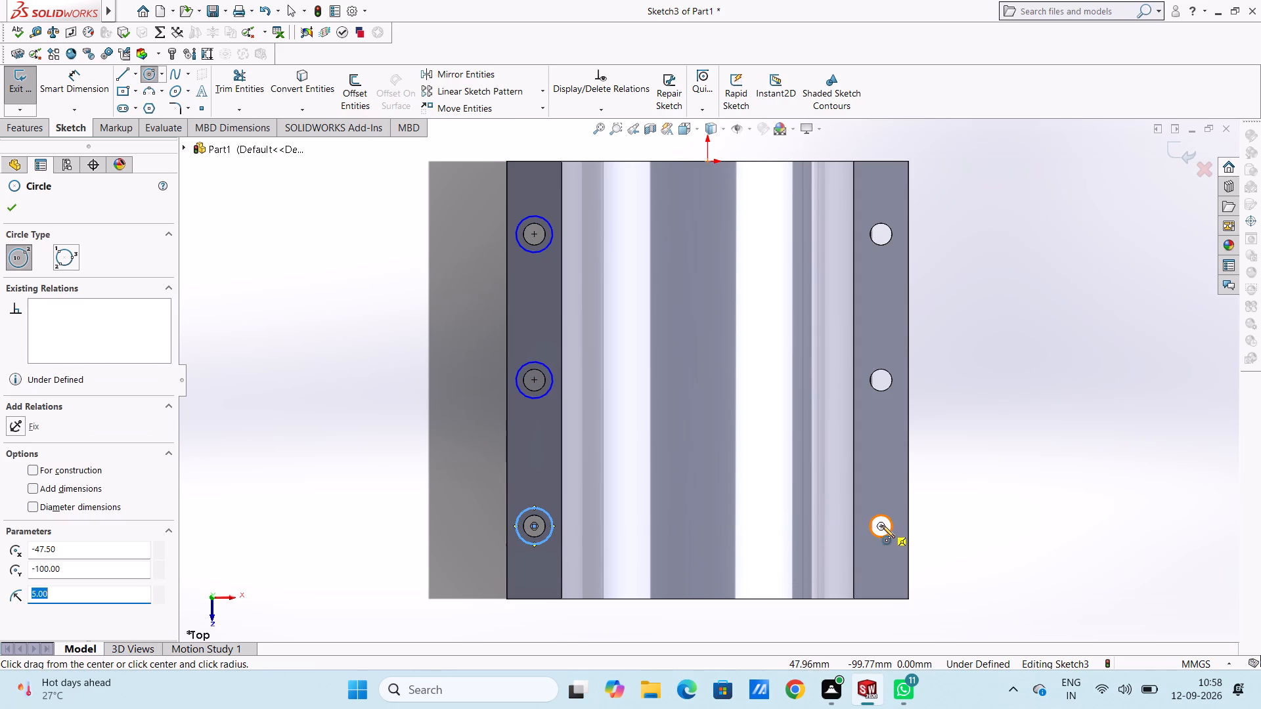
Draw a 5 mm radius circle concentric with each of the three holes on the right flange.
{"action": "left_click_drag", "start_coordinate": [882, 525], "coordinate": [895, 542]}
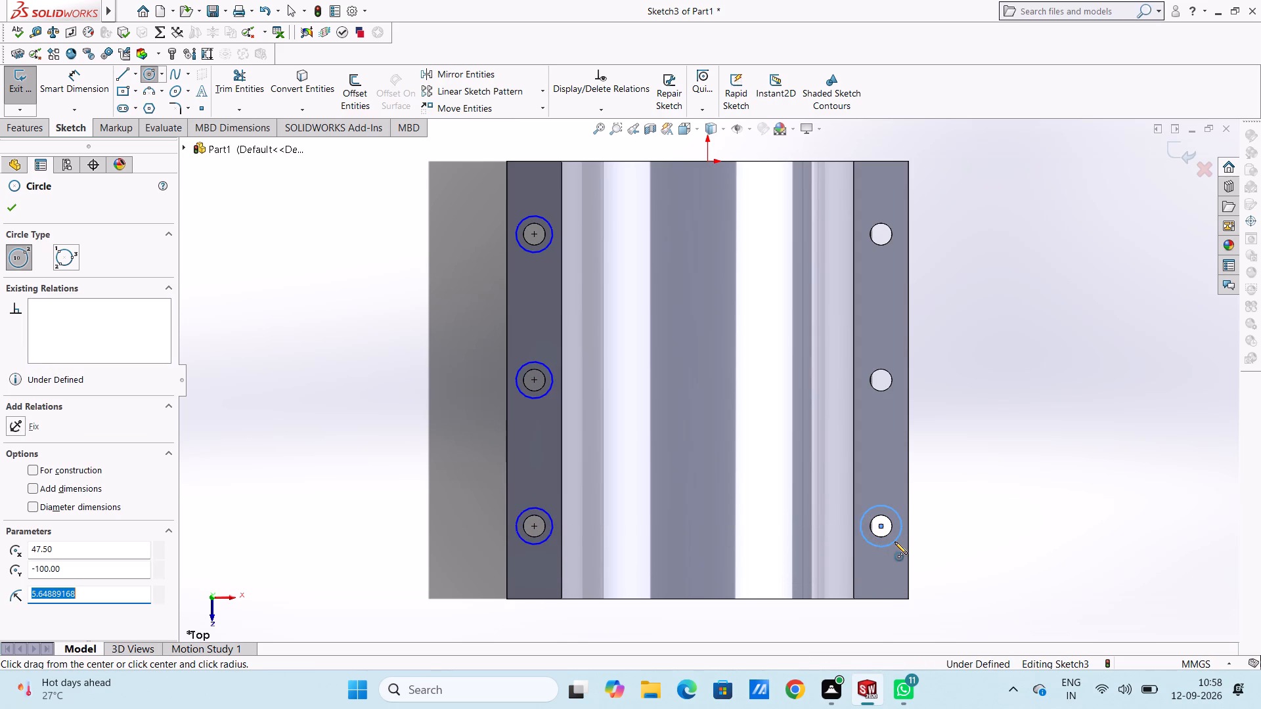
{"action": "key", "text": "5"}
{"action": "key", "text": "Return"}
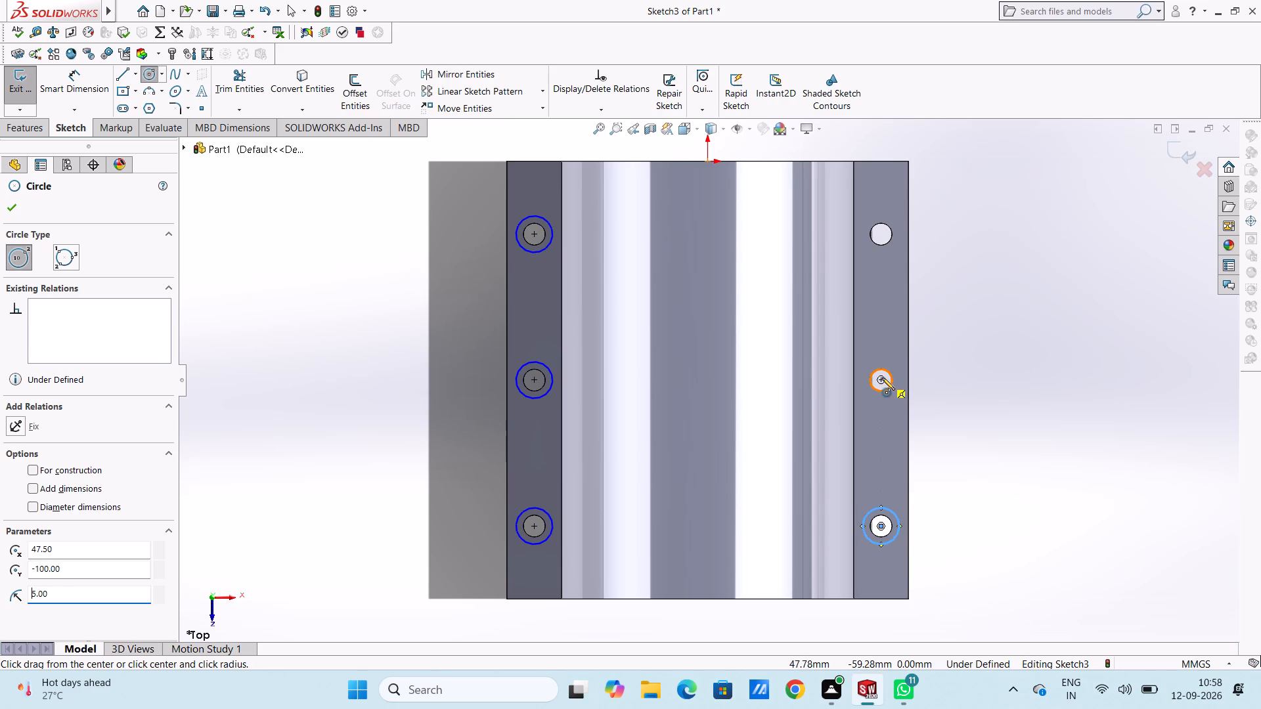
{"action": "left_click", "coordinate": [882, 379]}
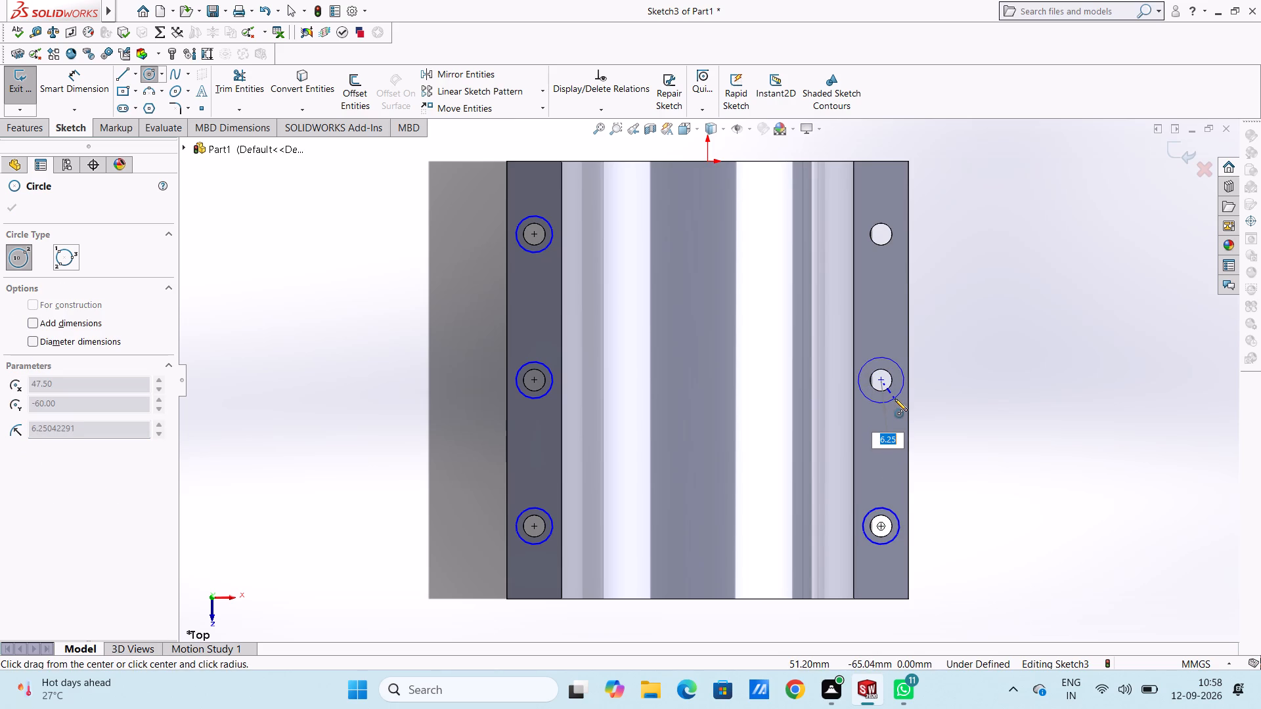
{"action": "key", "text": "5"}
{"action": "key", "text": "Return"}
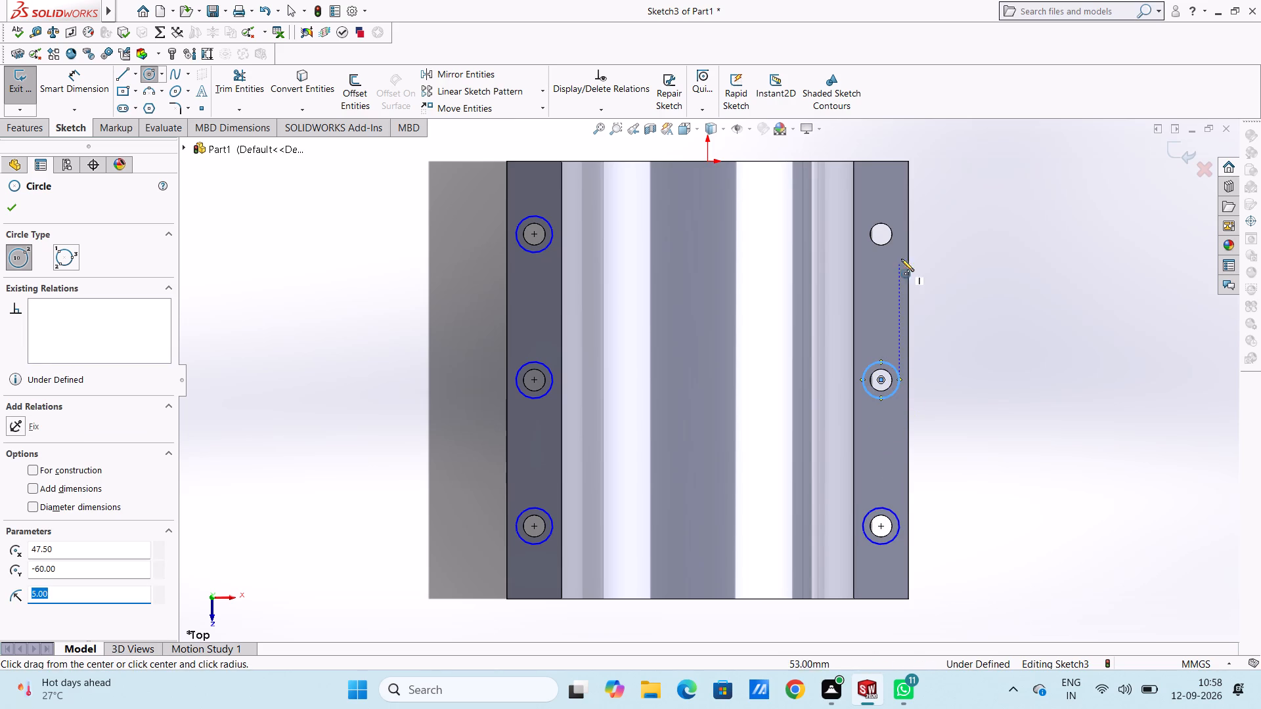
{"action": "left_click", "coordinate": [881, 235]}
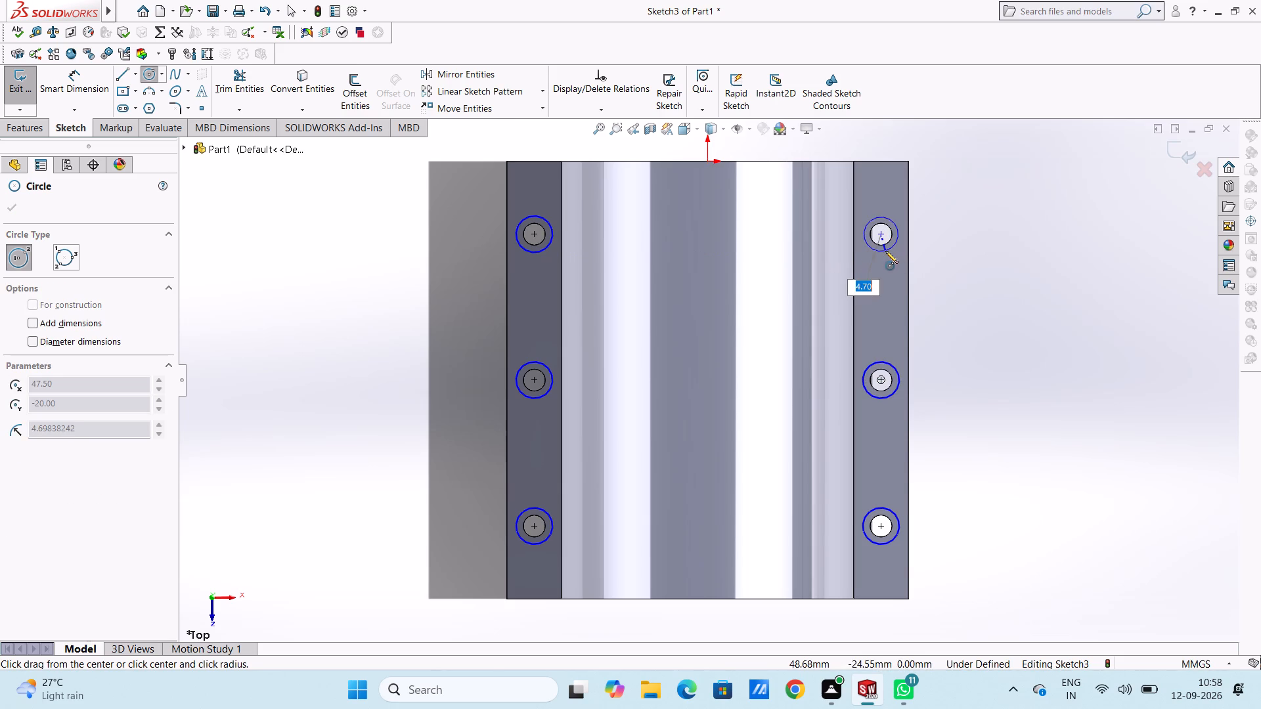
{"action": "key", "text": "5"}
{"action": "key", "text": "Return"}
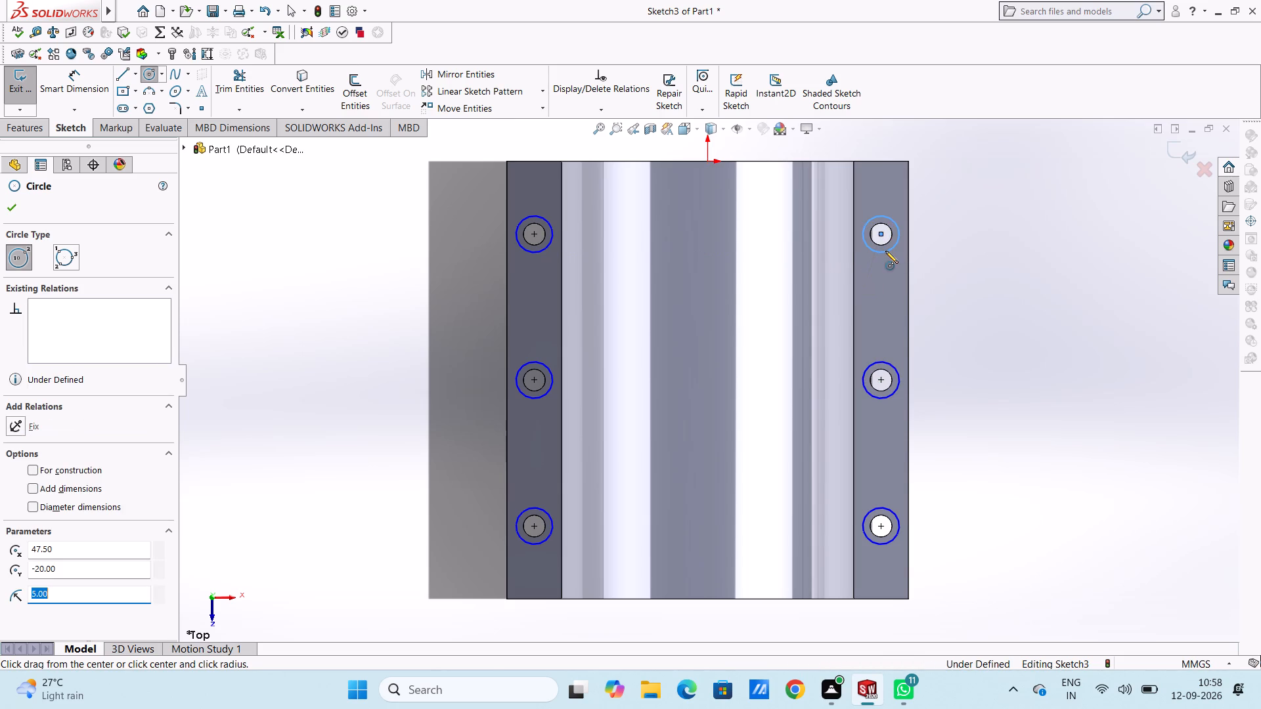
Dimension the three larger concentric circles on the left flange with a 10 mm diameter each.
{"action": "key", "text": "Escape"}
{"action": "key", "text": "Escape"}
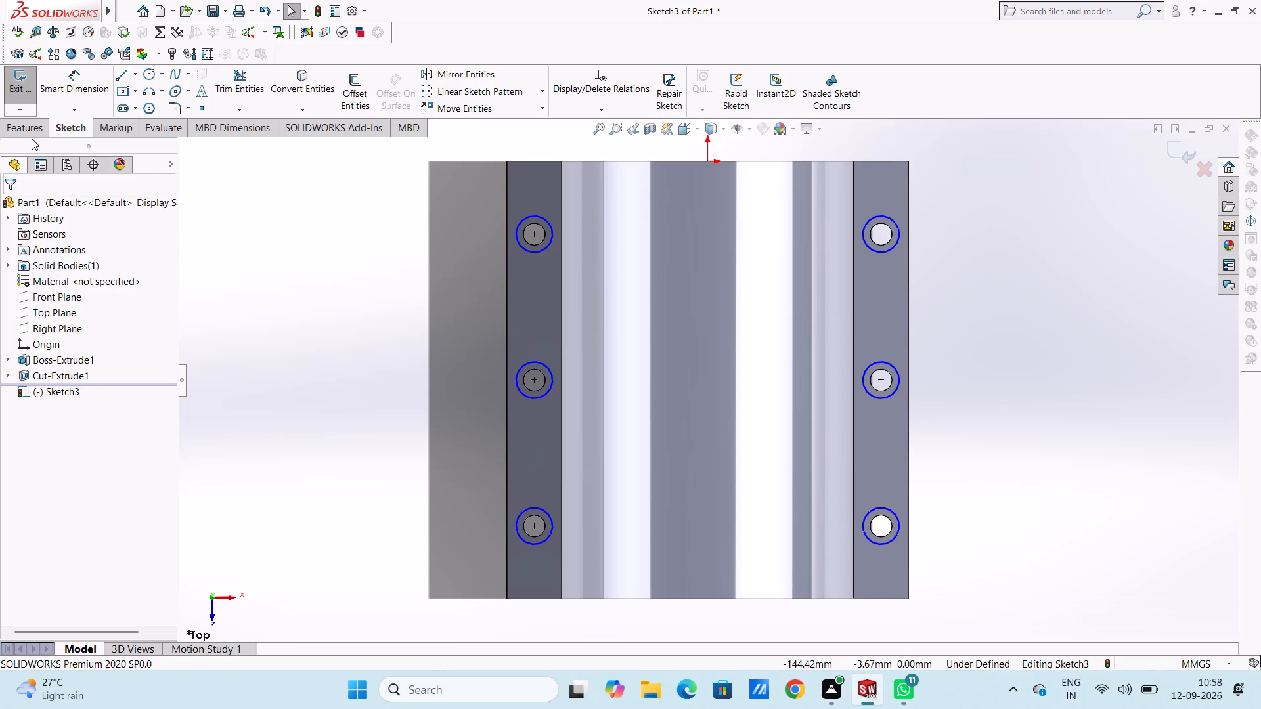
{"action": "left_click", "coordinate": [72, 77]}
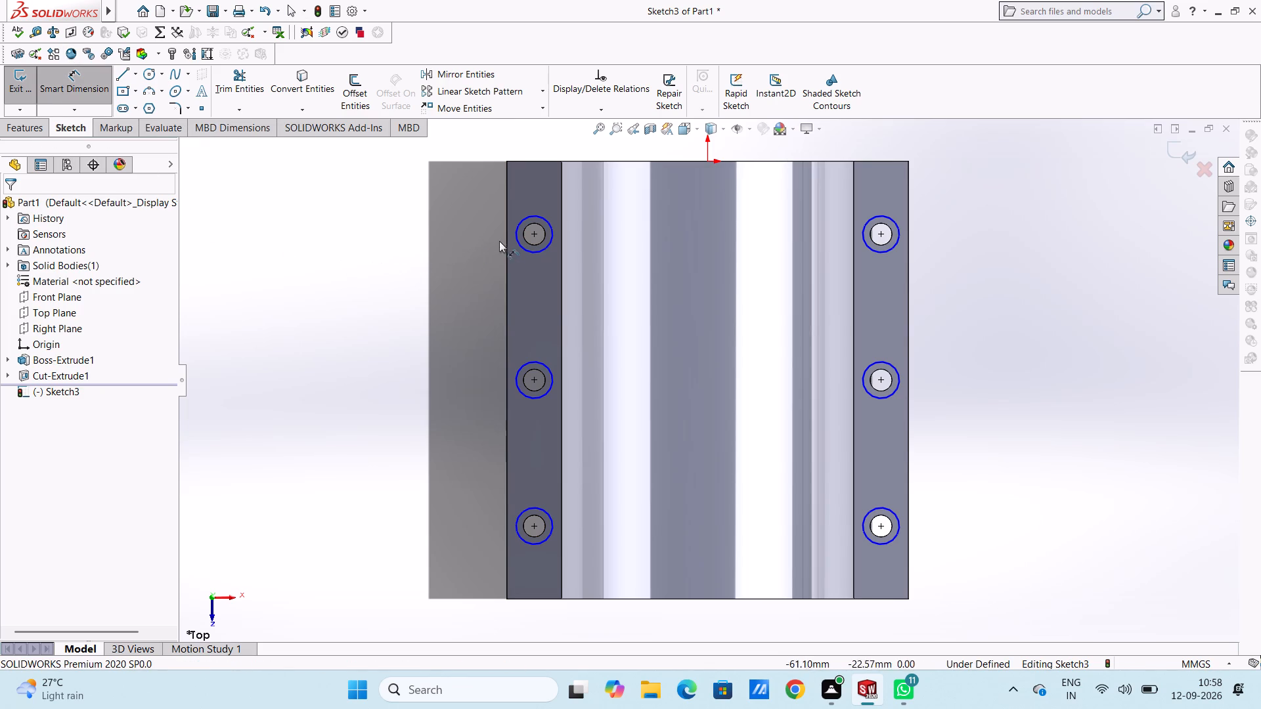
{"action": "left_click", "coordinate": [517, 241]}
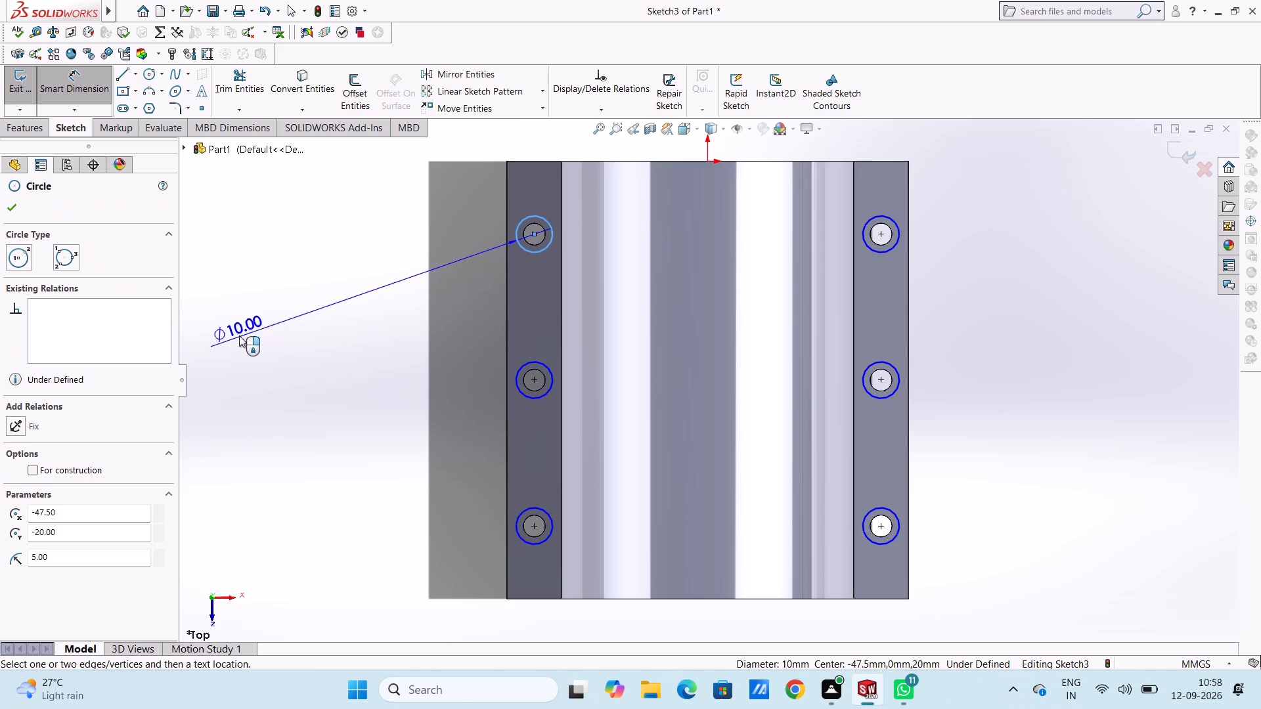
{"action": "left_click", "coordinate": [259, 311]}
{"action": "key", "text": "Return"}
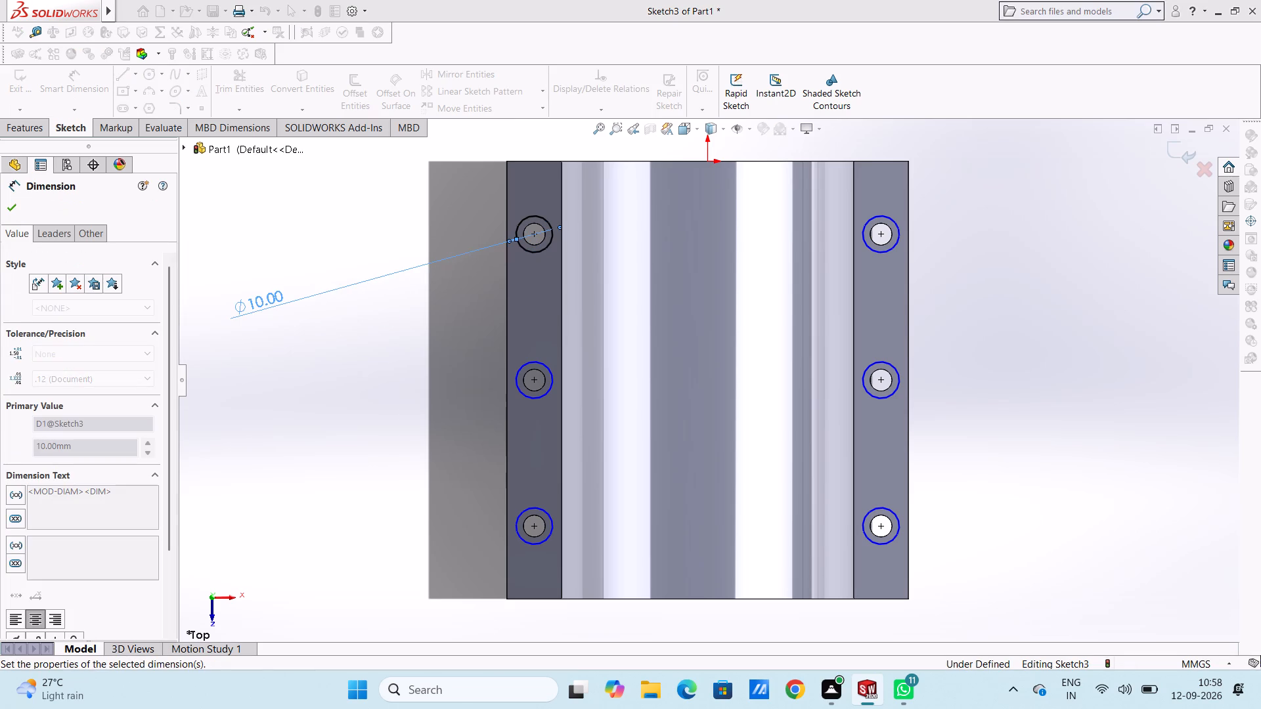
{"action": "left_click", "coordinate": [347, 389]}
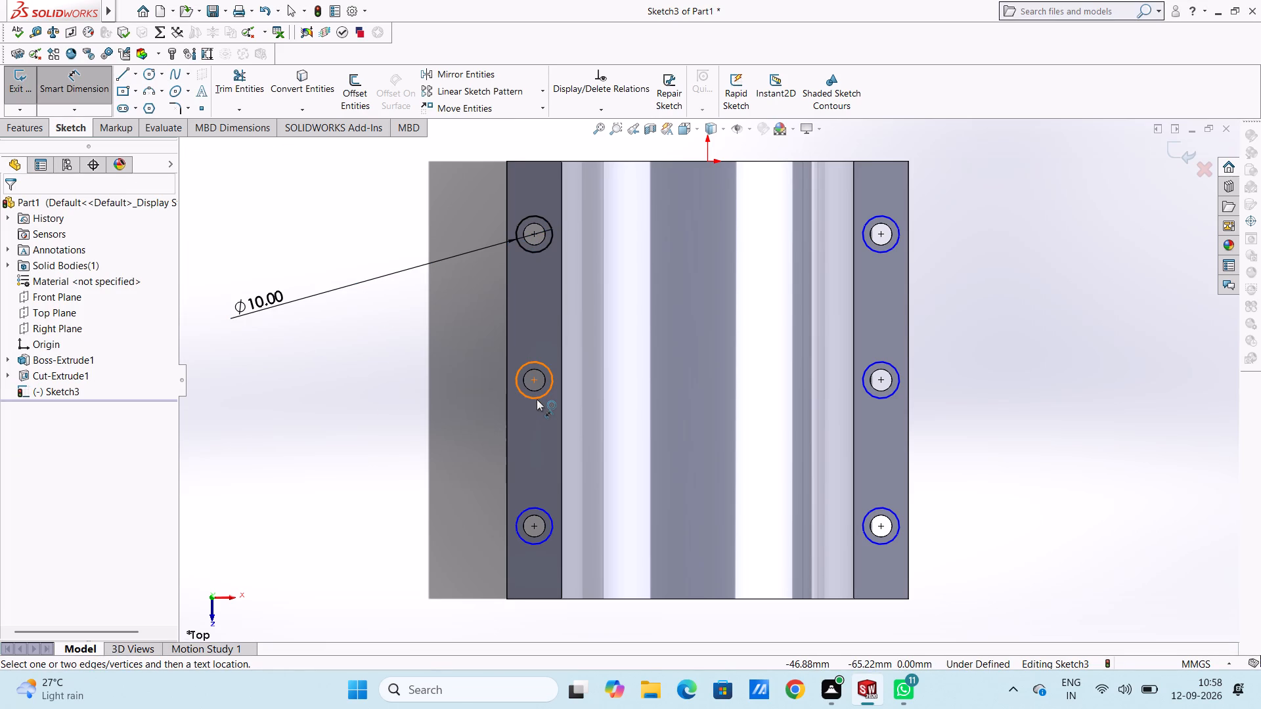
{"action": "left_click", "coordinate": [537, 399]}
{"action": "left_click", "coordinate": [267, 453]}
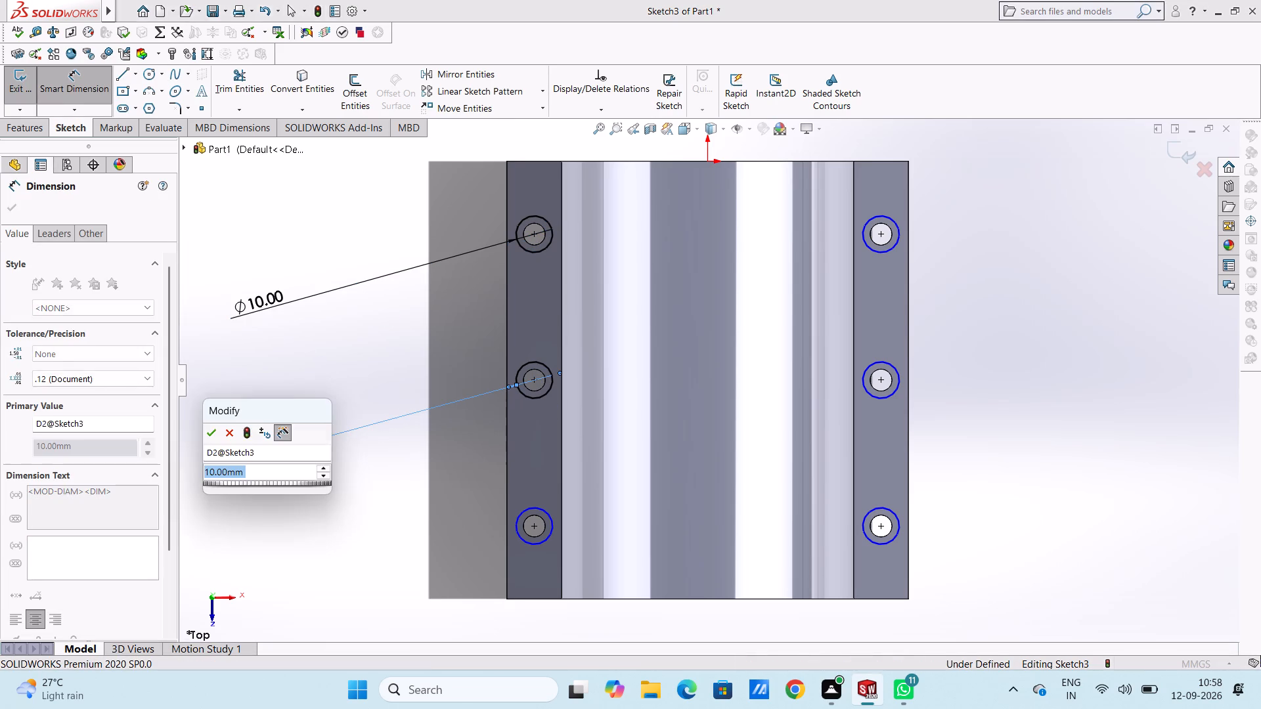
{"action": "key", "text": "Return"}
{"action": "left_click", "coordinate": [338, 500]}
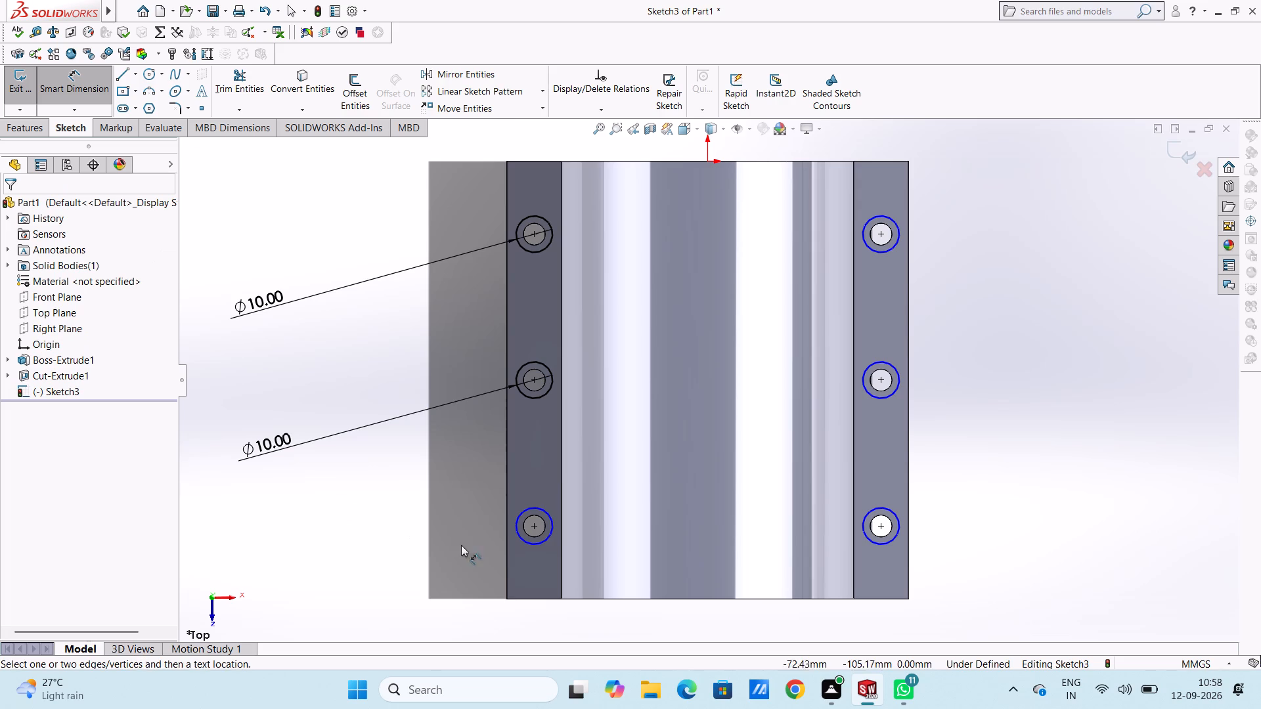
{"action": "left_click", "coordinate": [537, 546]}
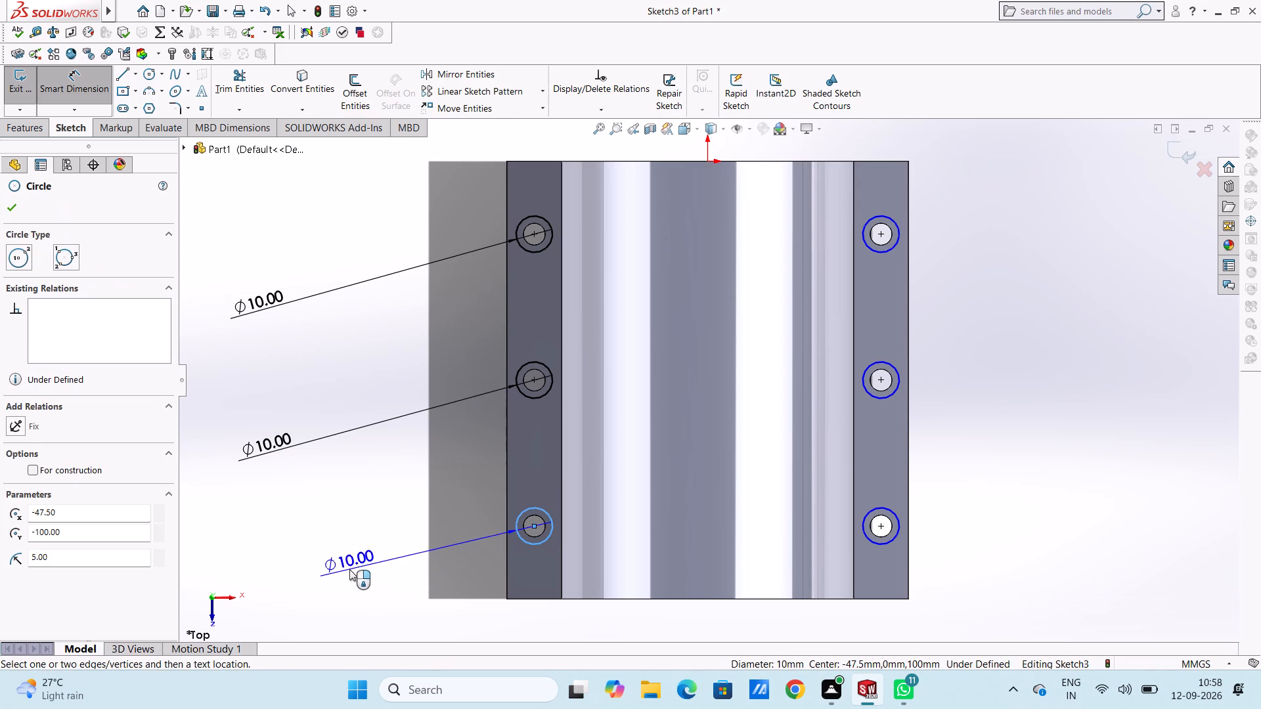
{"action": "left_click", "coordinate": [303, 563]}
{"action": "key", "text": "Return"}
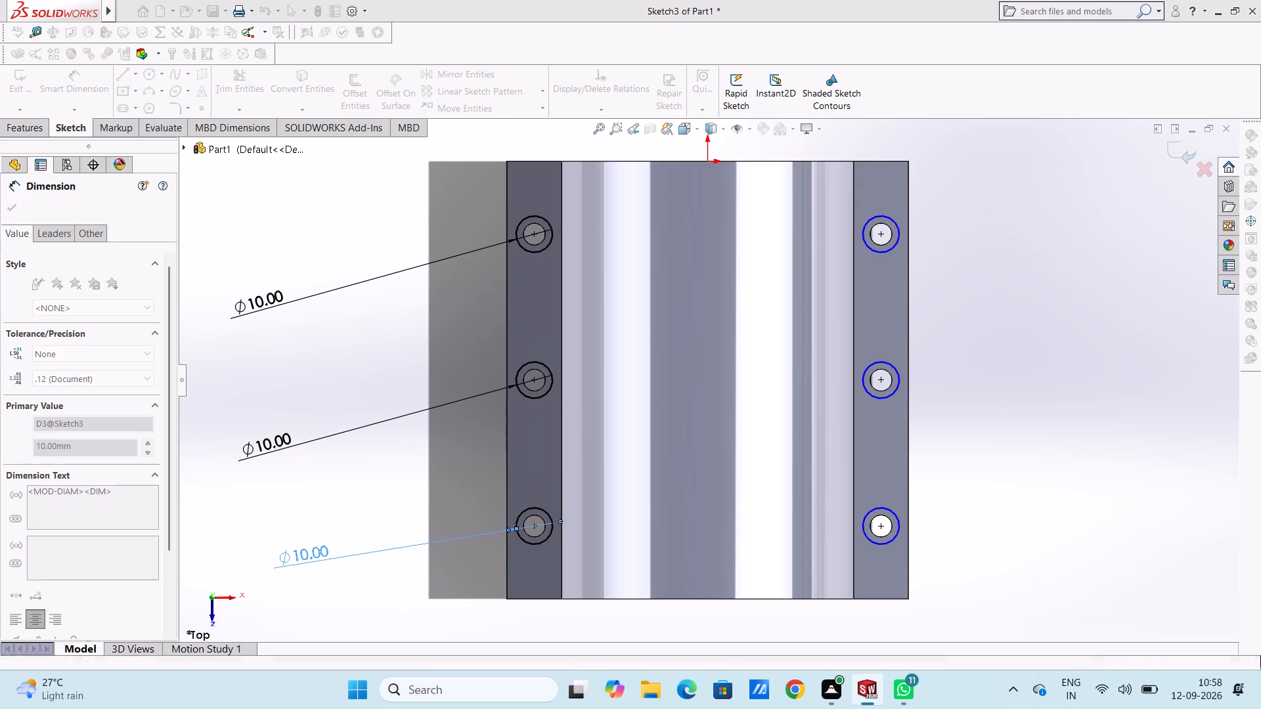
{"action": "left_click", "coordinate": [366, 485]}
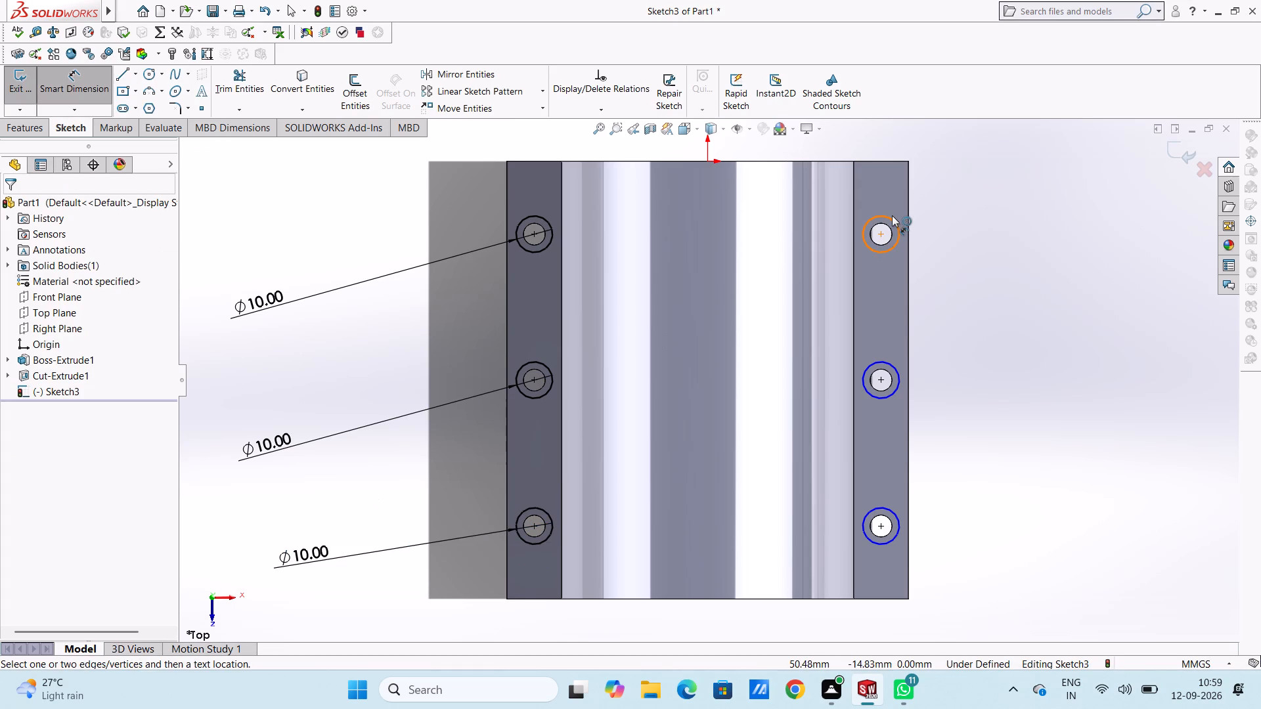
Dimension the three larger concentric circles on the right flange with a 10 mm diameter each and finish dimensioning.
{"action": "left_click", "coordinate": [891, 215]}
{"action": "left_click", "coordinate": [1088, 184]}
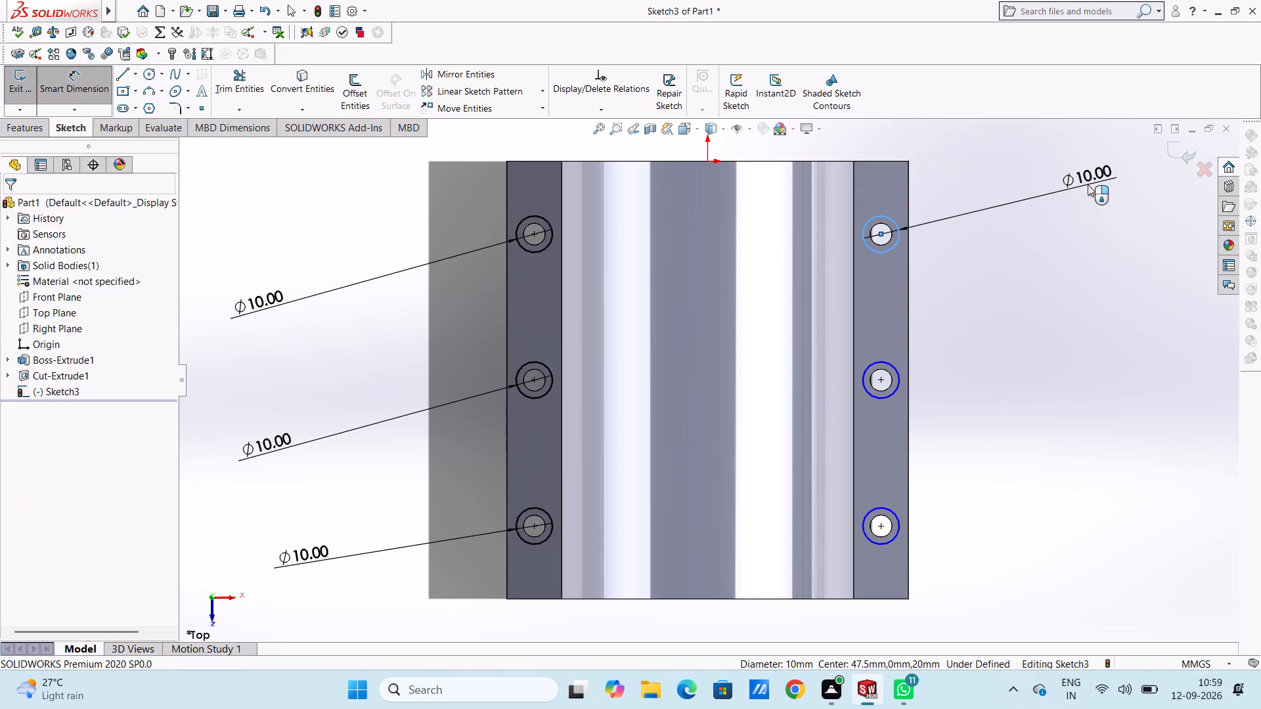
{"action": "key", "text": "Return"}
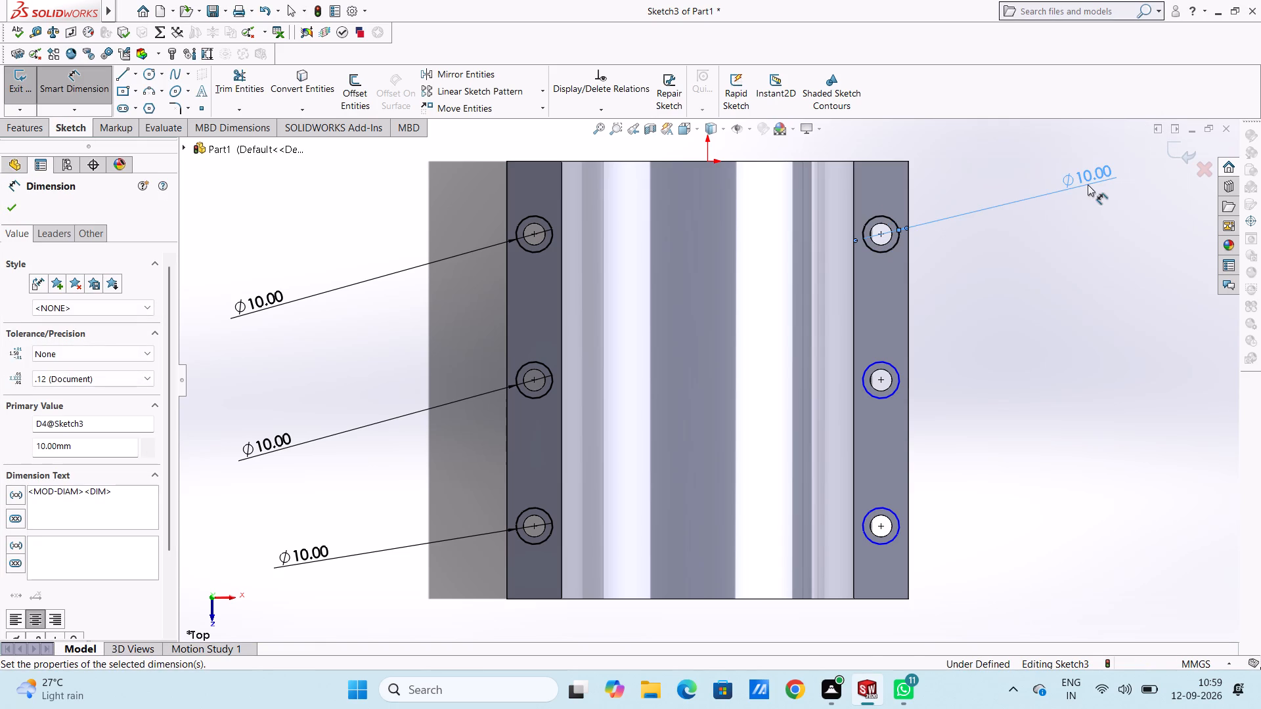
{"action": "left_click", "coordinate": [1071, 314]}
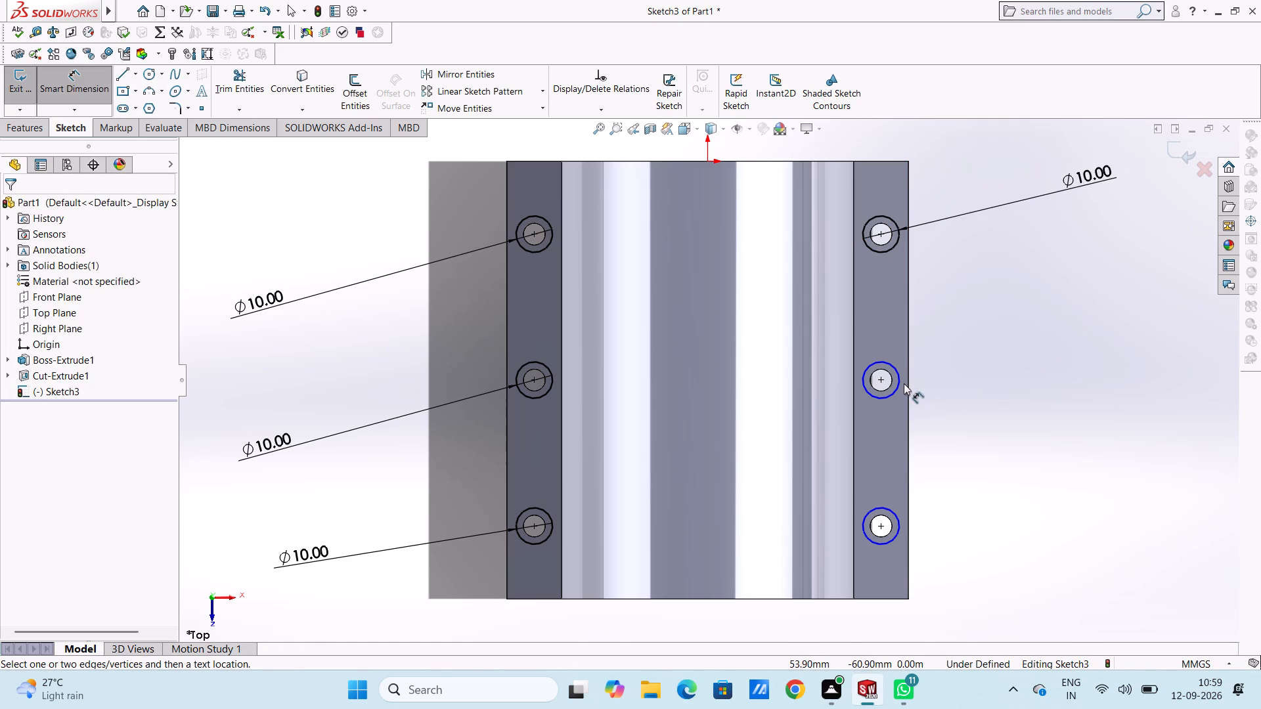
{"action": "left_click", "coordinate": [900, 385]}
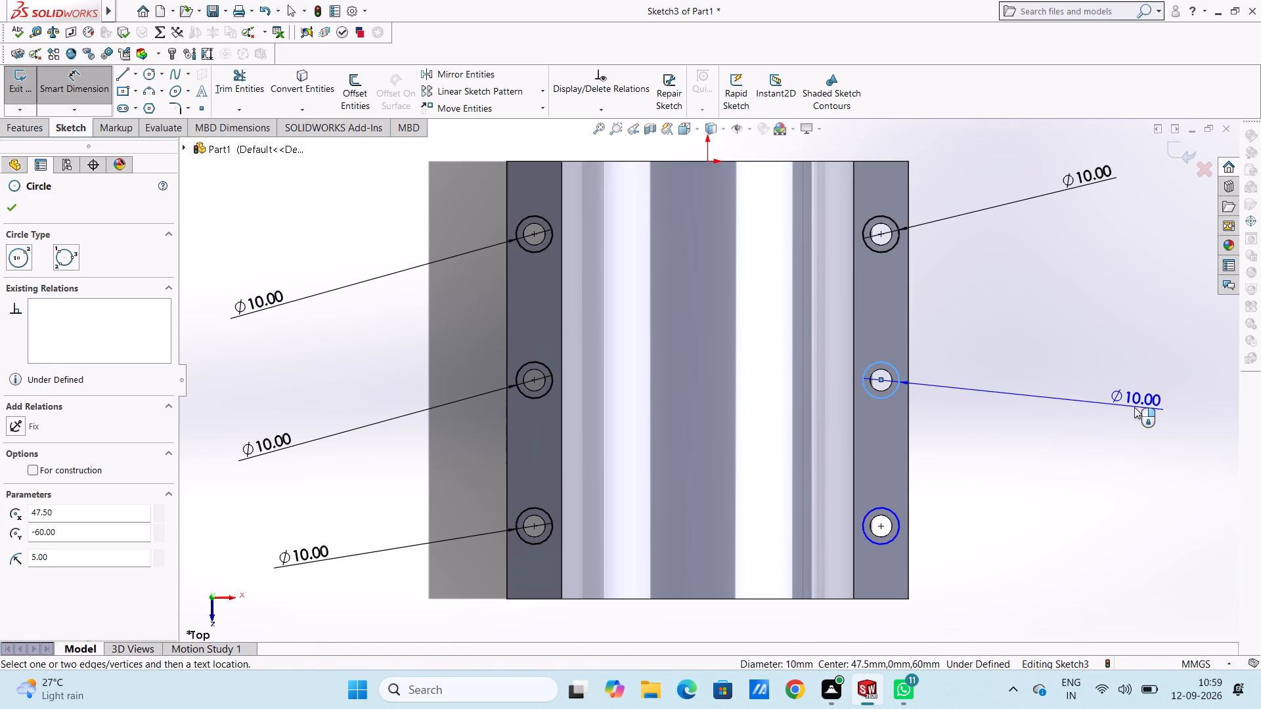
{"action": "left_click", "coordinate": [1134, 407]}
{"action": "key", "text": "Return"}
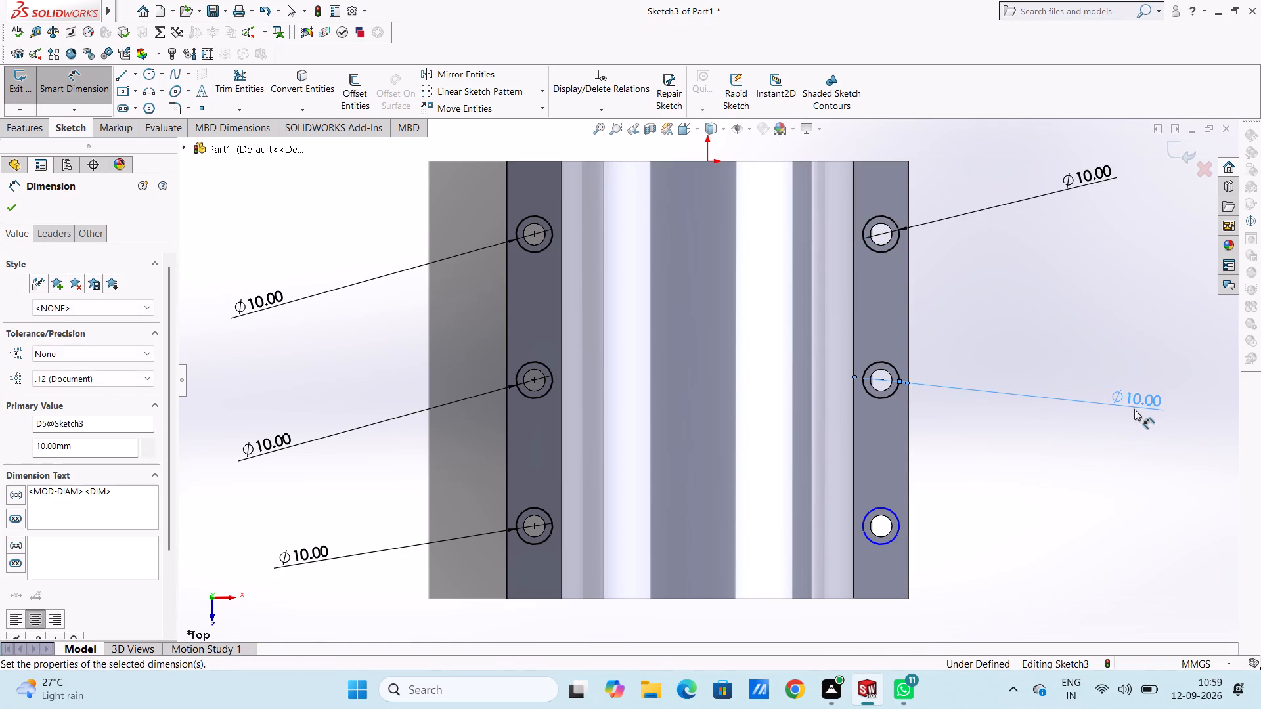
{"action": "left_click", "coordinate": [1044, 524]}
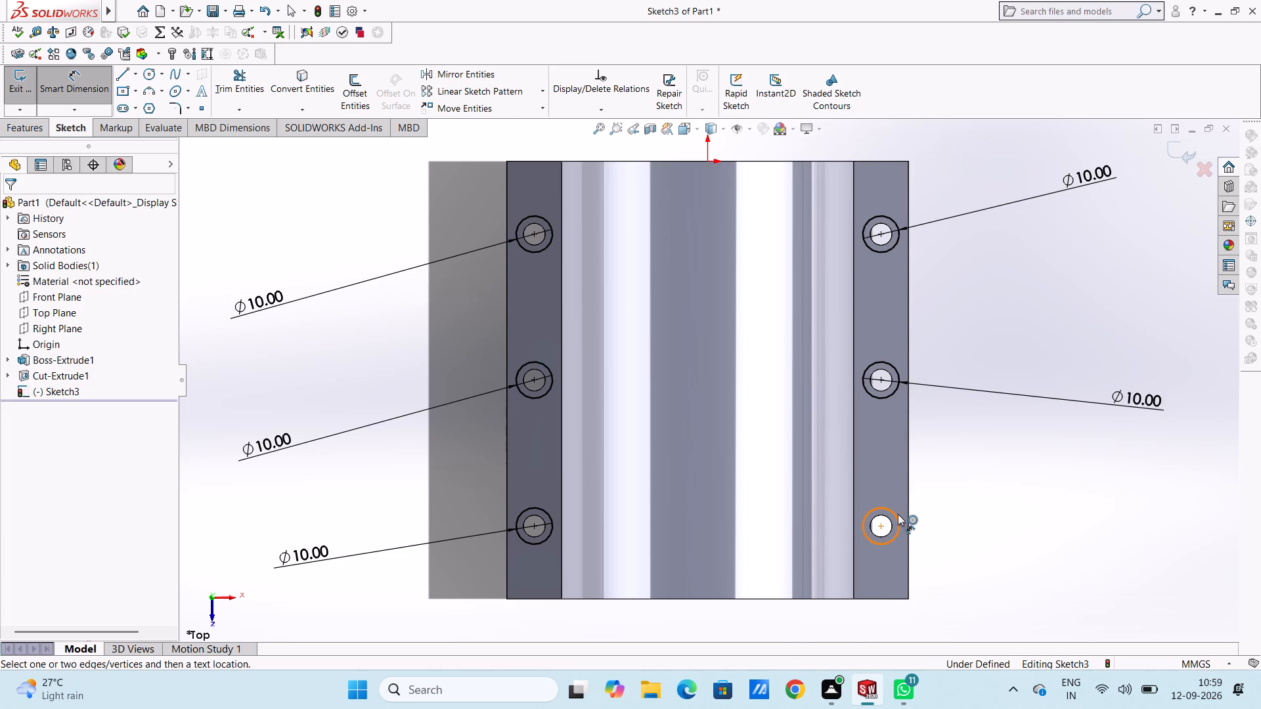
{"action": "left_click", "coordinate": [898, 514]}
{"action": "left_click", "coordinate": [1120, 488]}
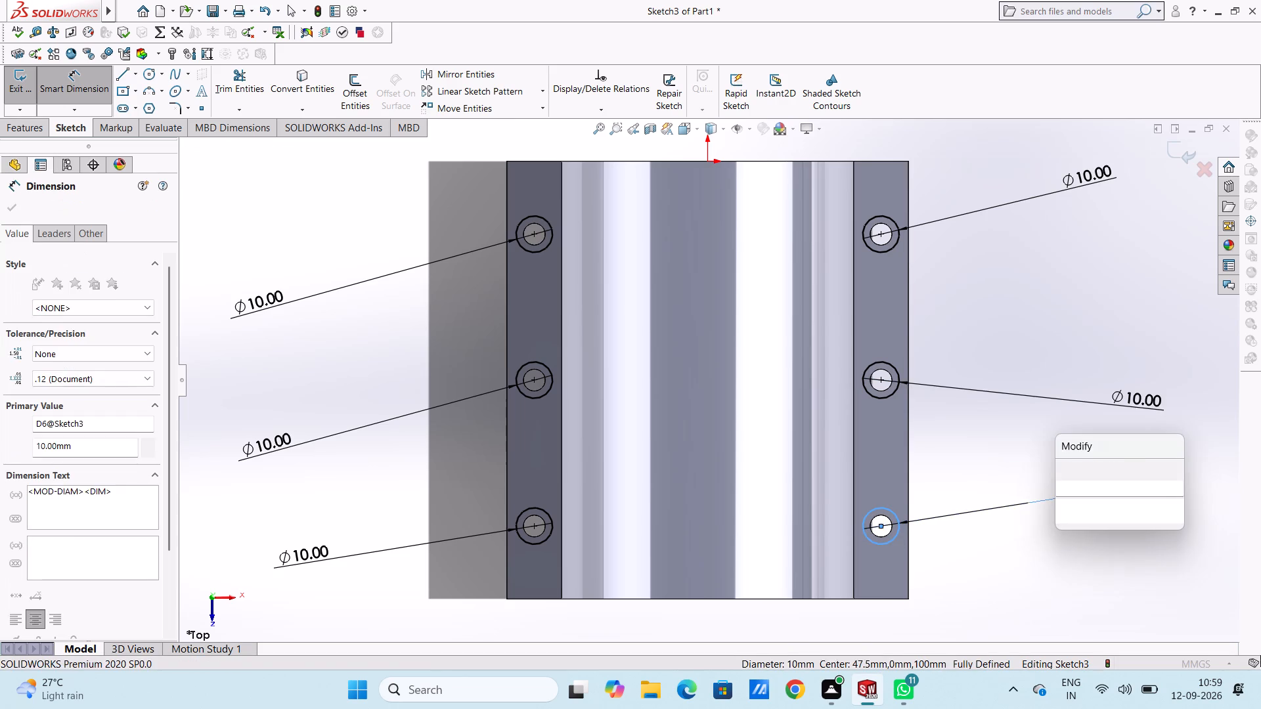
{"action": "key", "text": "Return"}
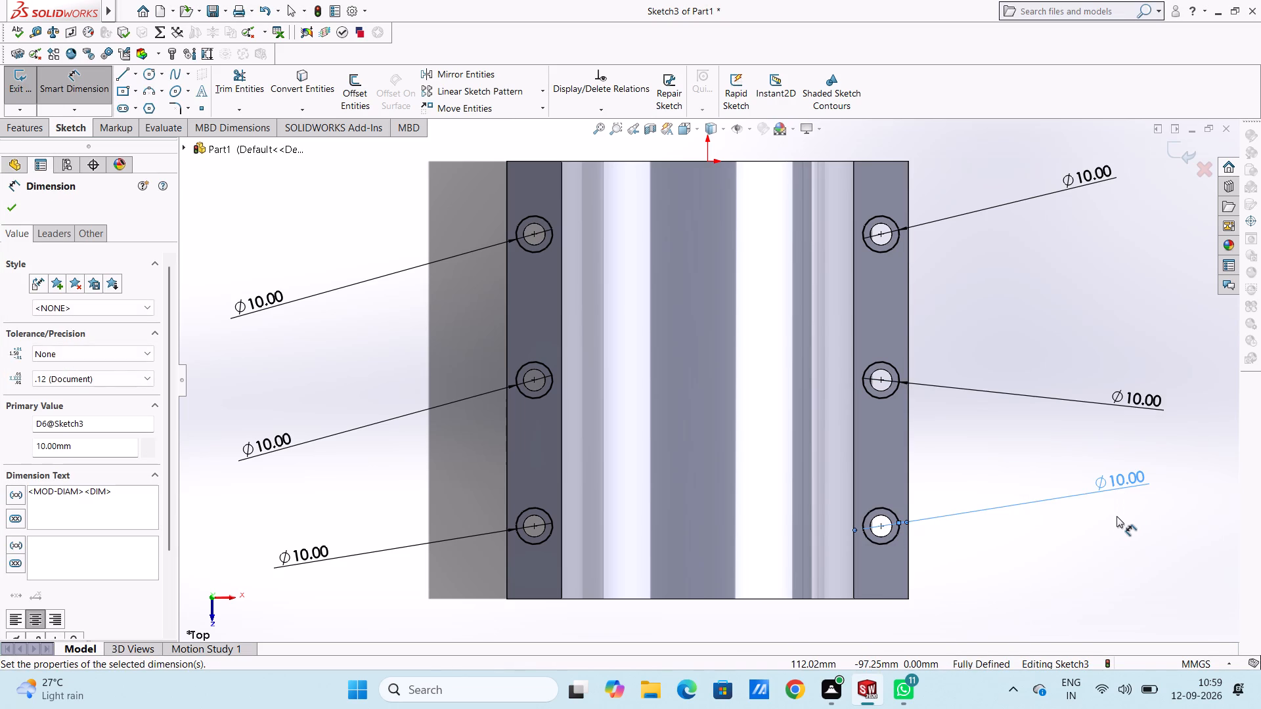
{"action": "key", "text": "Escape"}
{"action": "key", "text": "Escape"}
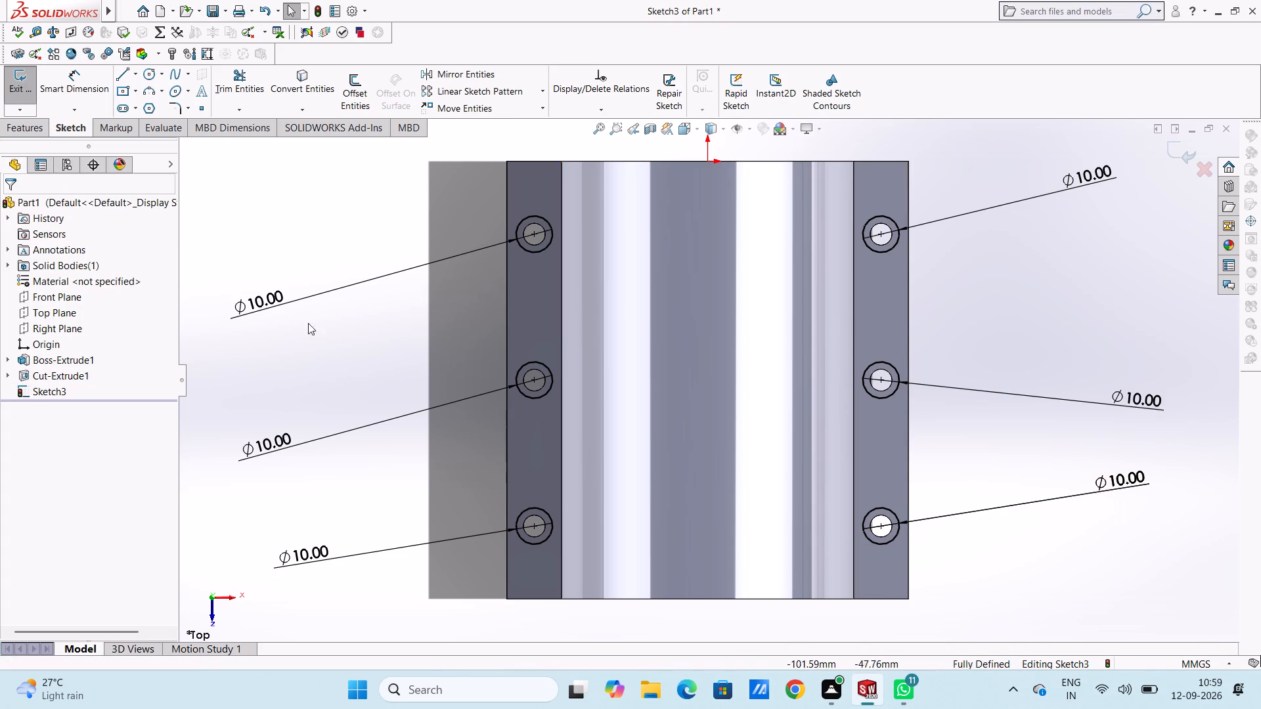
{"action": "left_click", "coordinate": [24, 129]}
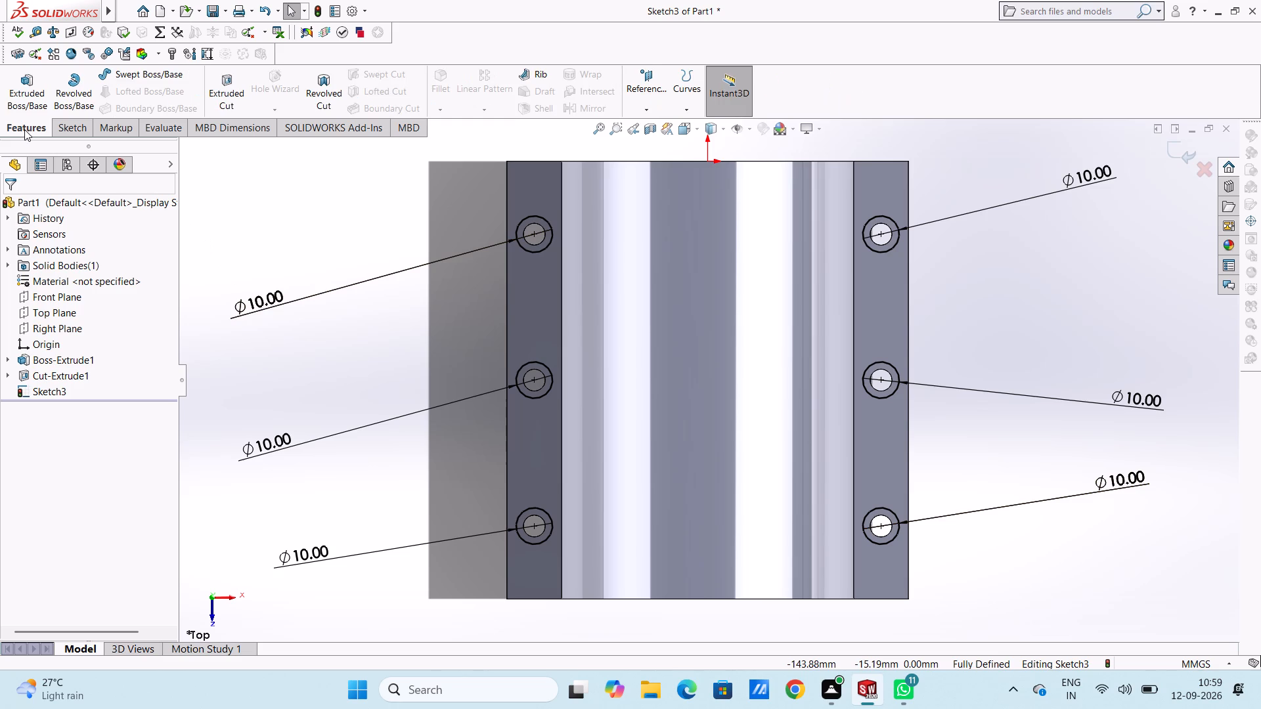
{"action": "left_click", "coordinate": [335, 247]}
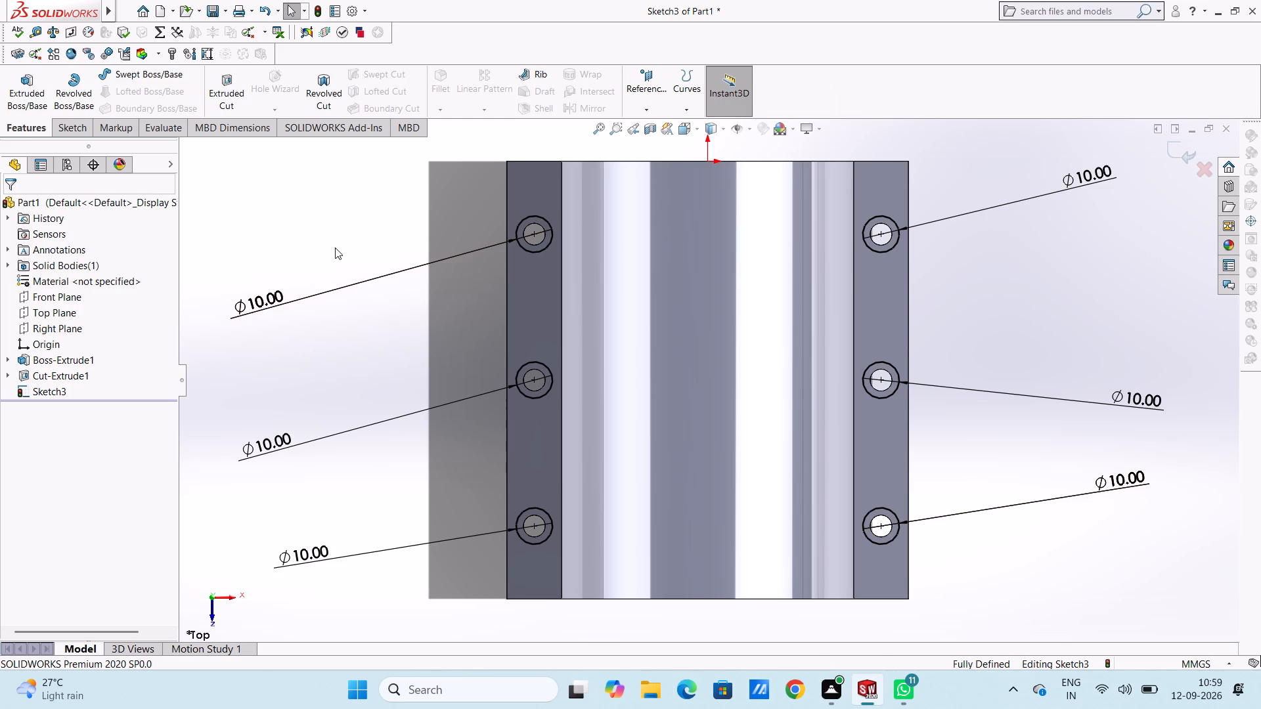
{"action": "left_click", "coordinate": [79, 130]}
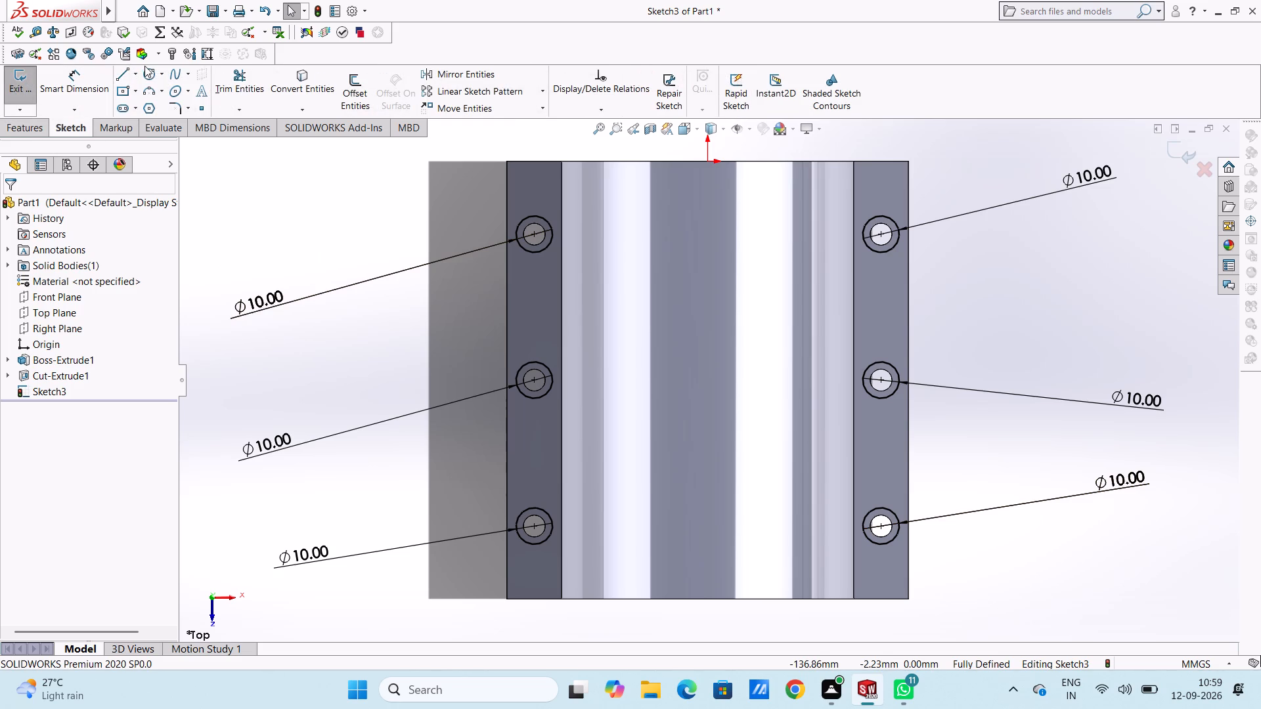
Draw a 3 mm radius circle on the edge of each of the left flange's three holes, inside the 10 mm circles.
{"action": "left_click", "coordinate": [152, 72]}
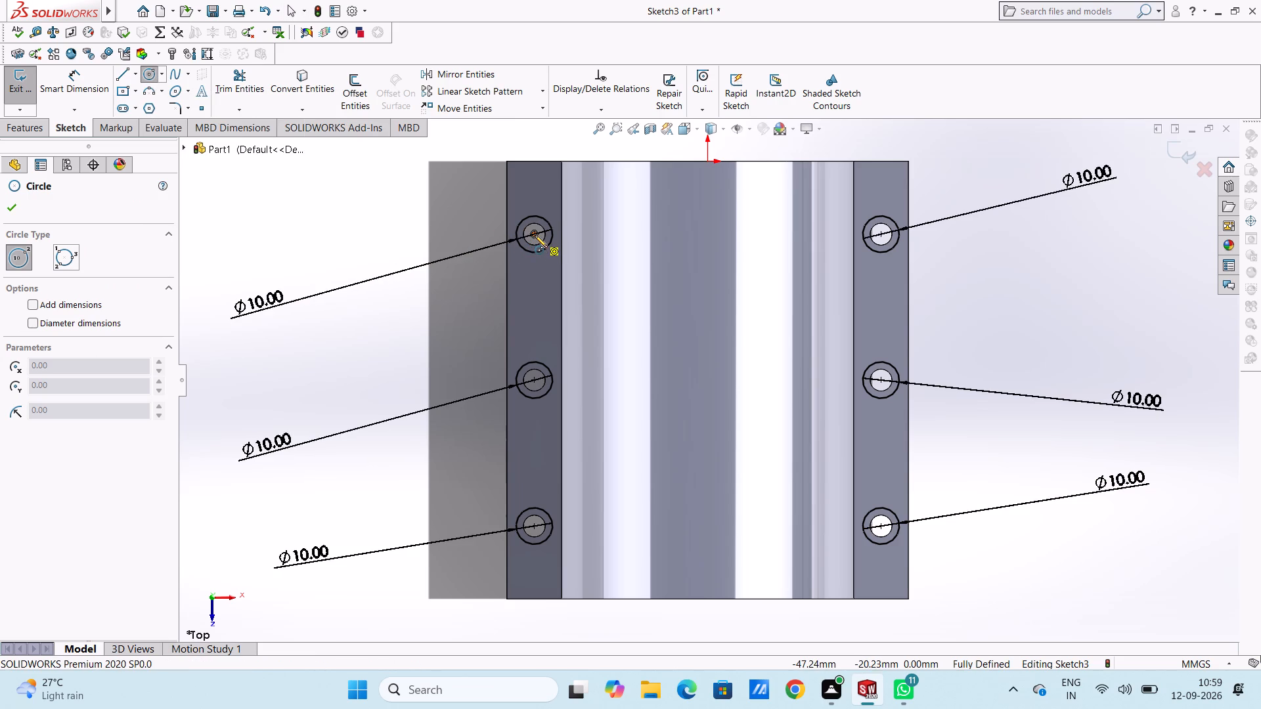
{"action": "left_click", "coordinate": [535, 236]}
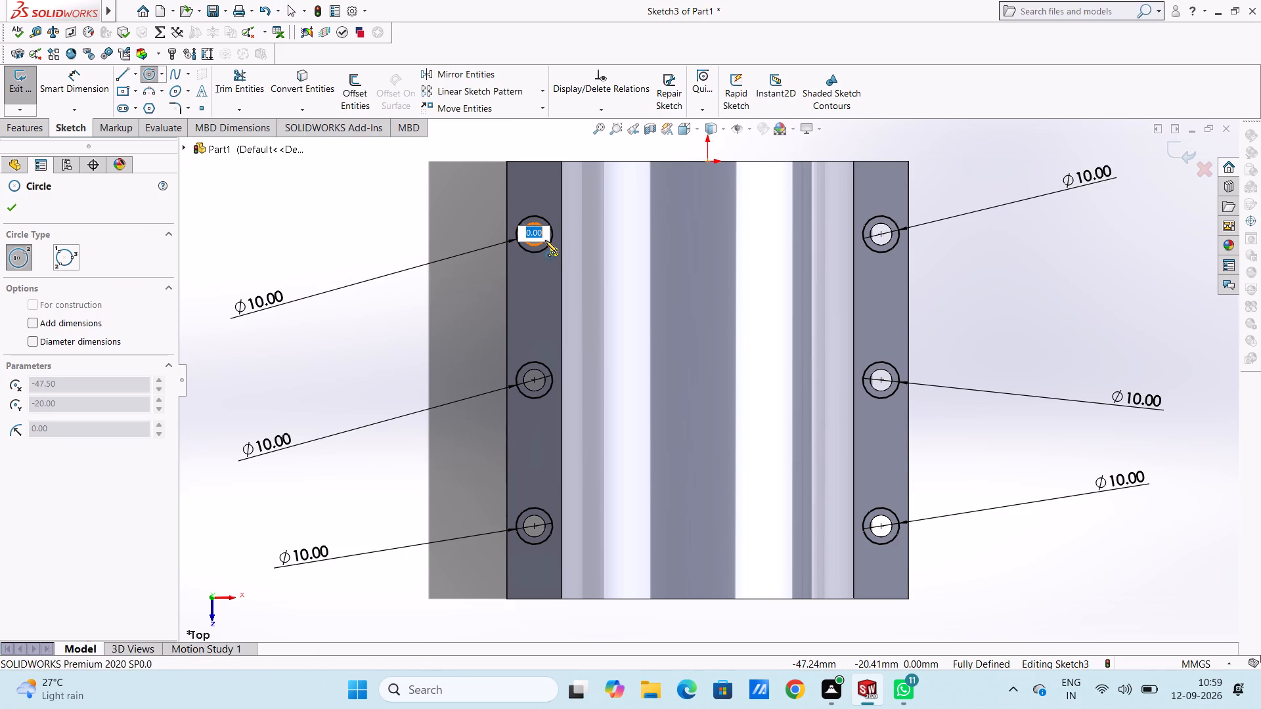
{"action": "left_click", "coordinate": [545, 240]}
{"action": "key", "text": "3"}
{"action": "key", "text": "Return"}
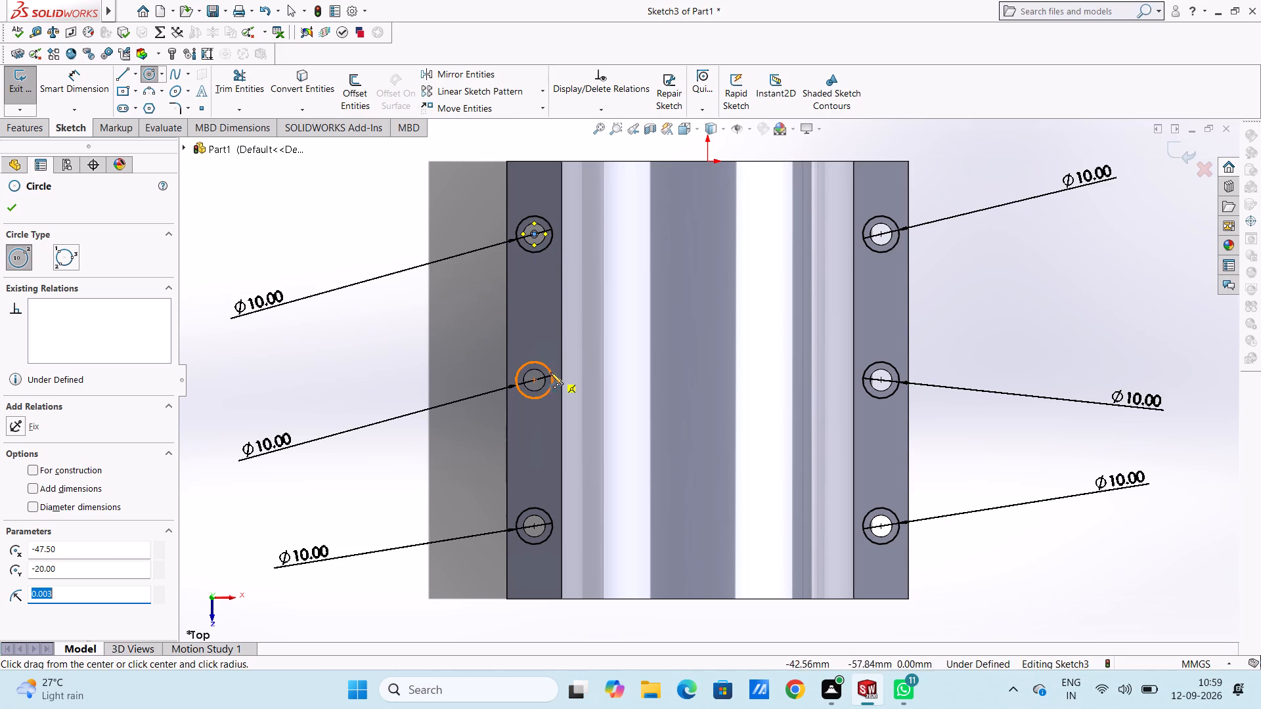
{"action": "left_click", "coordinate": [536, 382]}
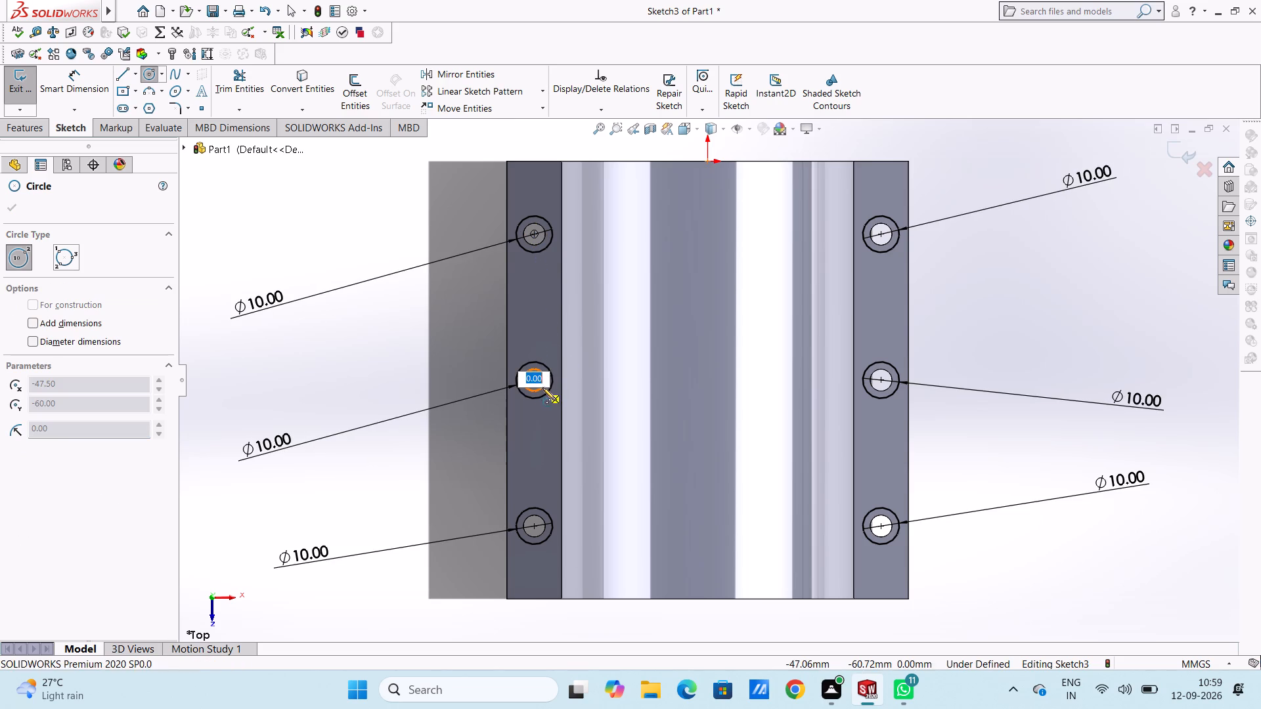
{"action": "left_click", "coordinate": [544, 389]}
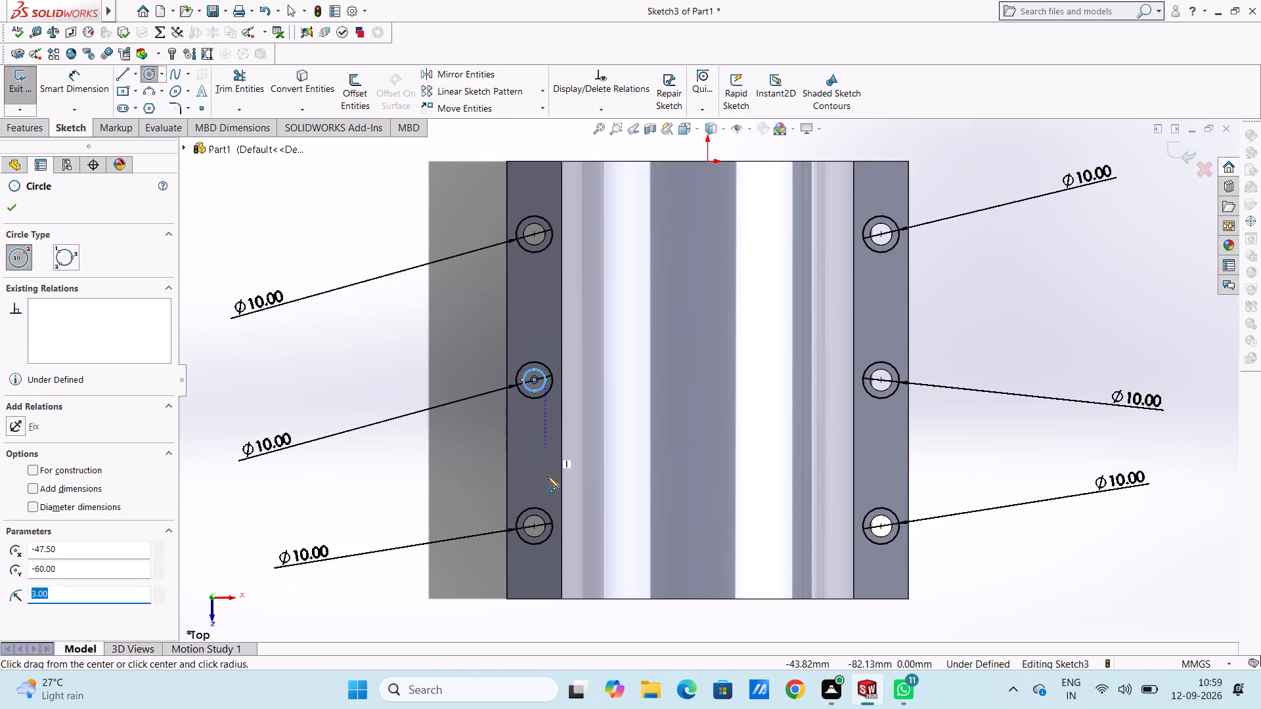
{"action": "left_click", "coordinate": [533, 525]}
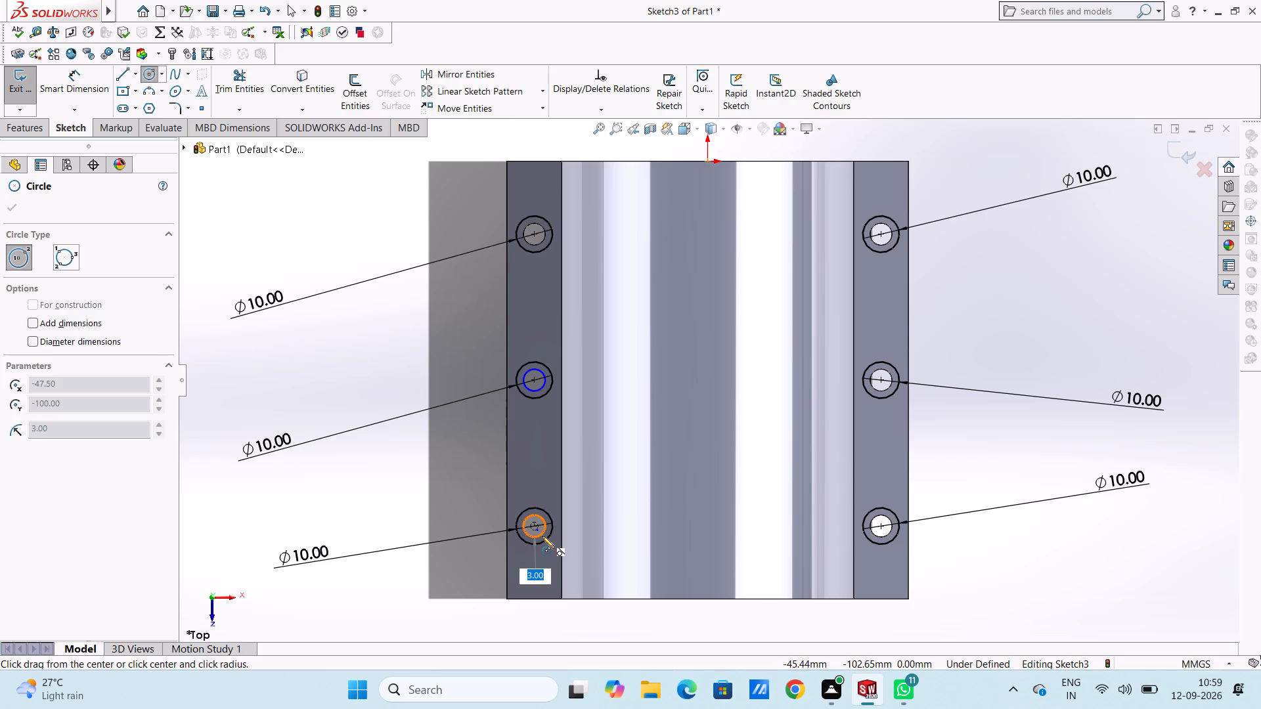
{"action": "left_click", "coordinate": [542, 536]}
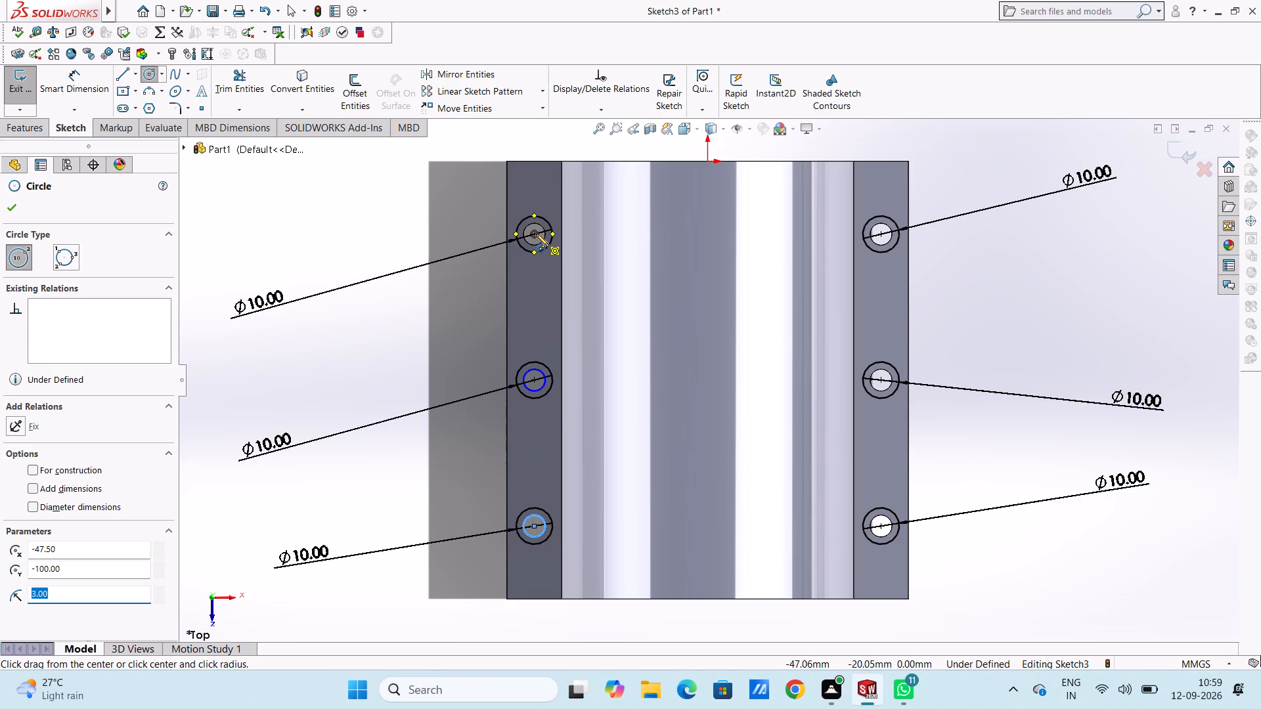
{"action": "left_click", "coordinate": [536, 234]}
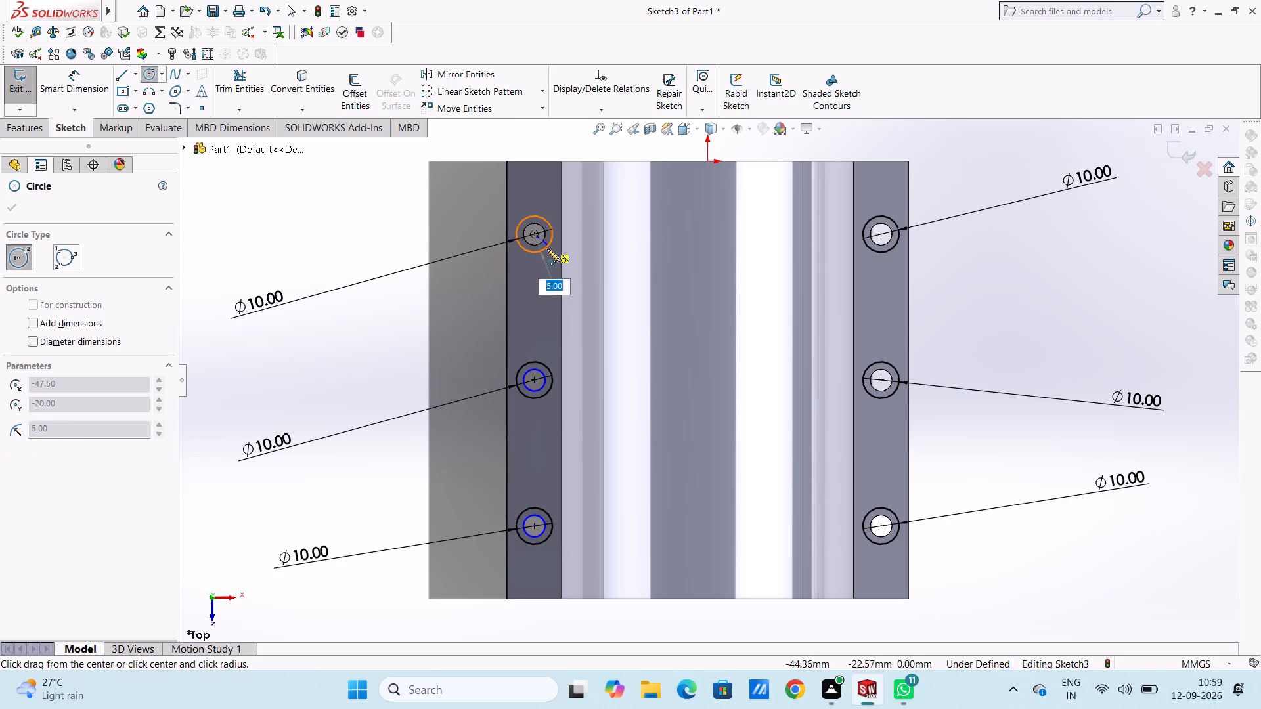
{"action": "left_click", "coordinate": [541, 242]}
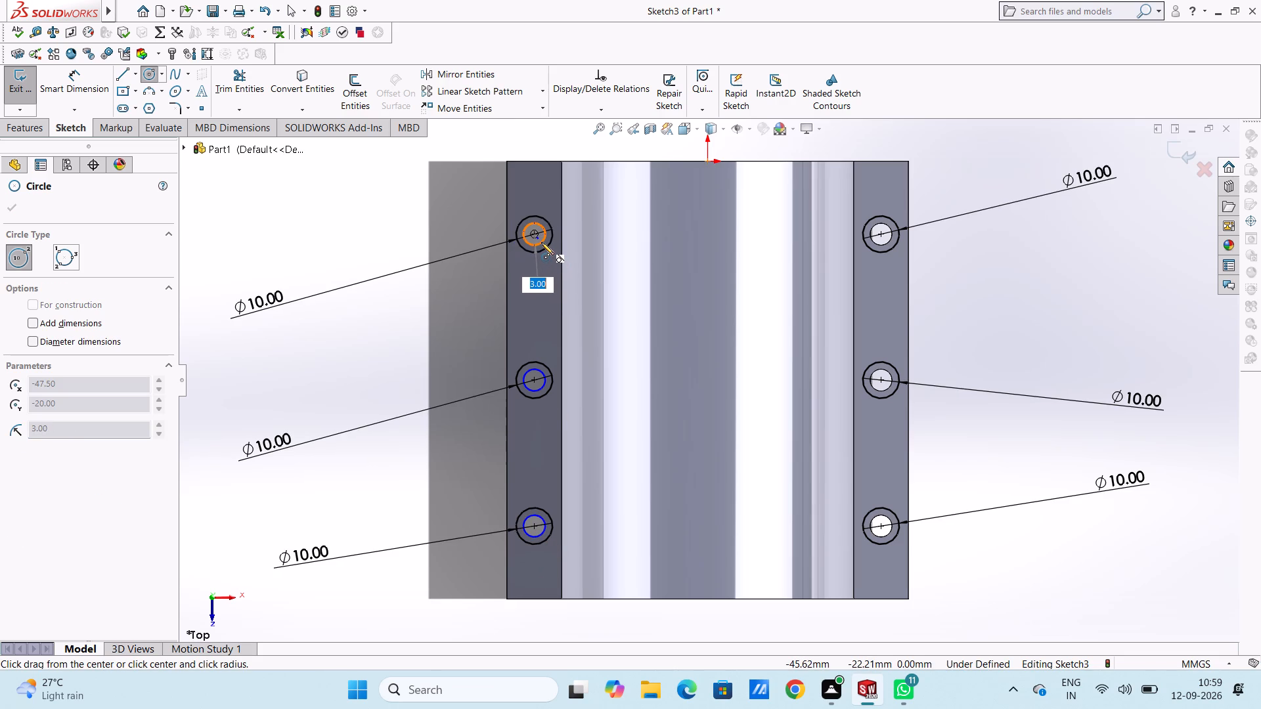
Draw a 3 mm radius circle concentric with each of the three holes on the right flange, inside the 10 mm circles.
{"action": "left_click", "coordinate": [883, 233]}
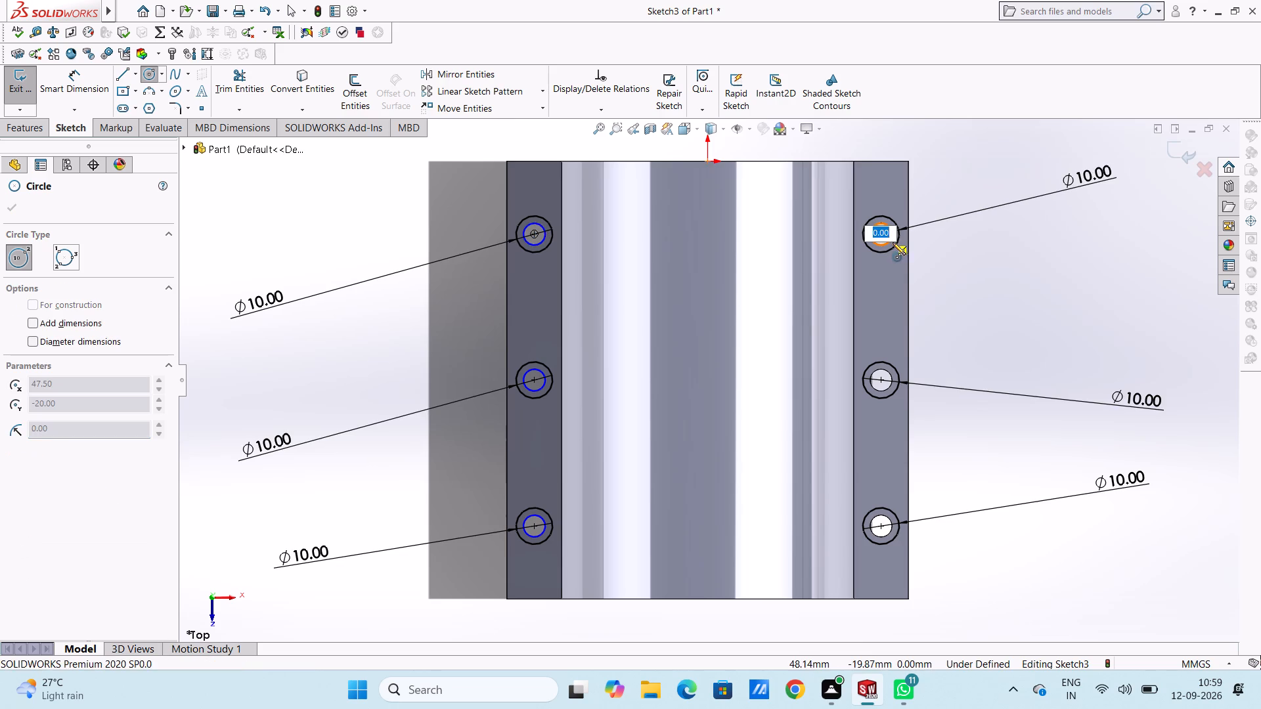
{"action": "left_click", "coordinate": [887, 240]}
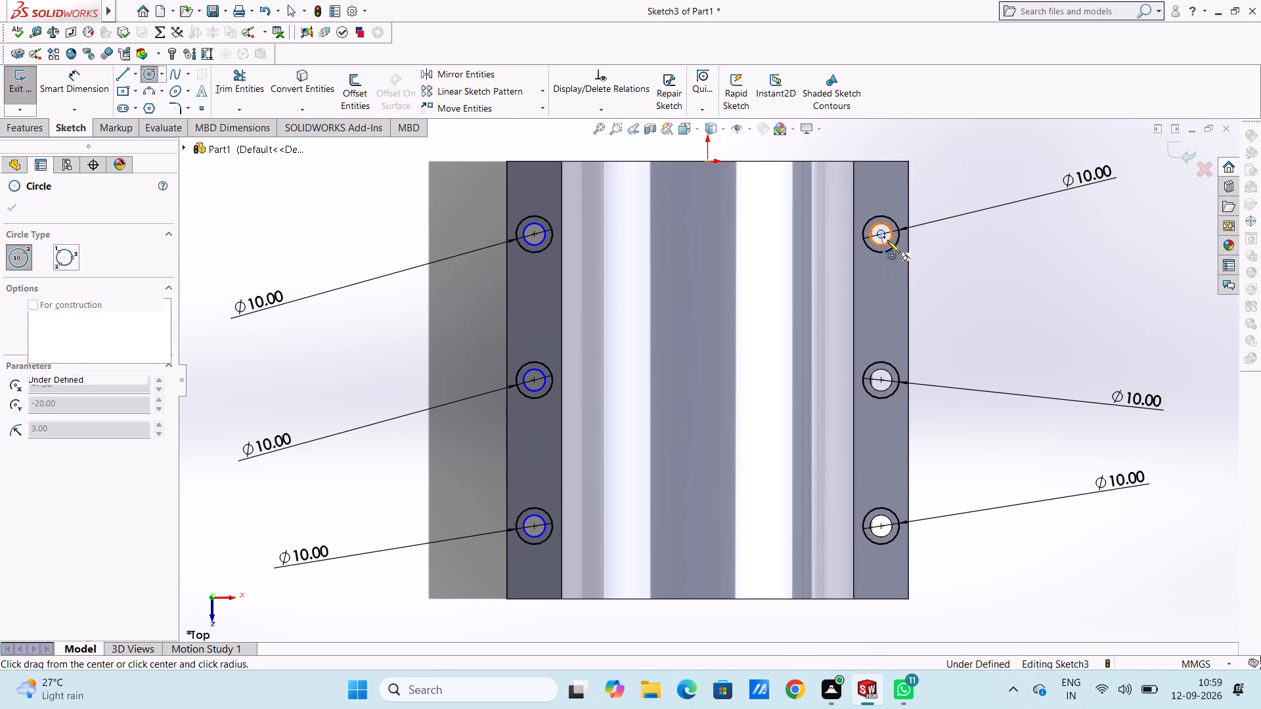
{"action": "left_click", "coordinate": [881, 379]}
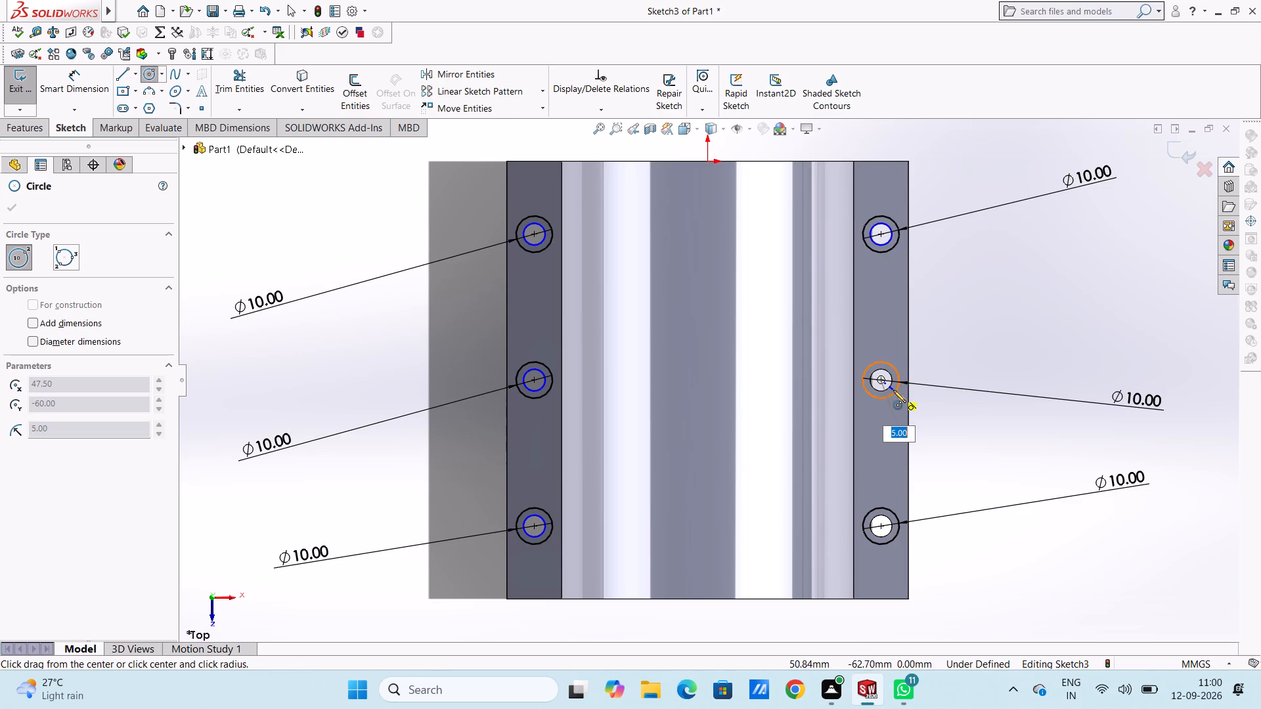
{"action": "left_click", "coordinate": [889, 387]}
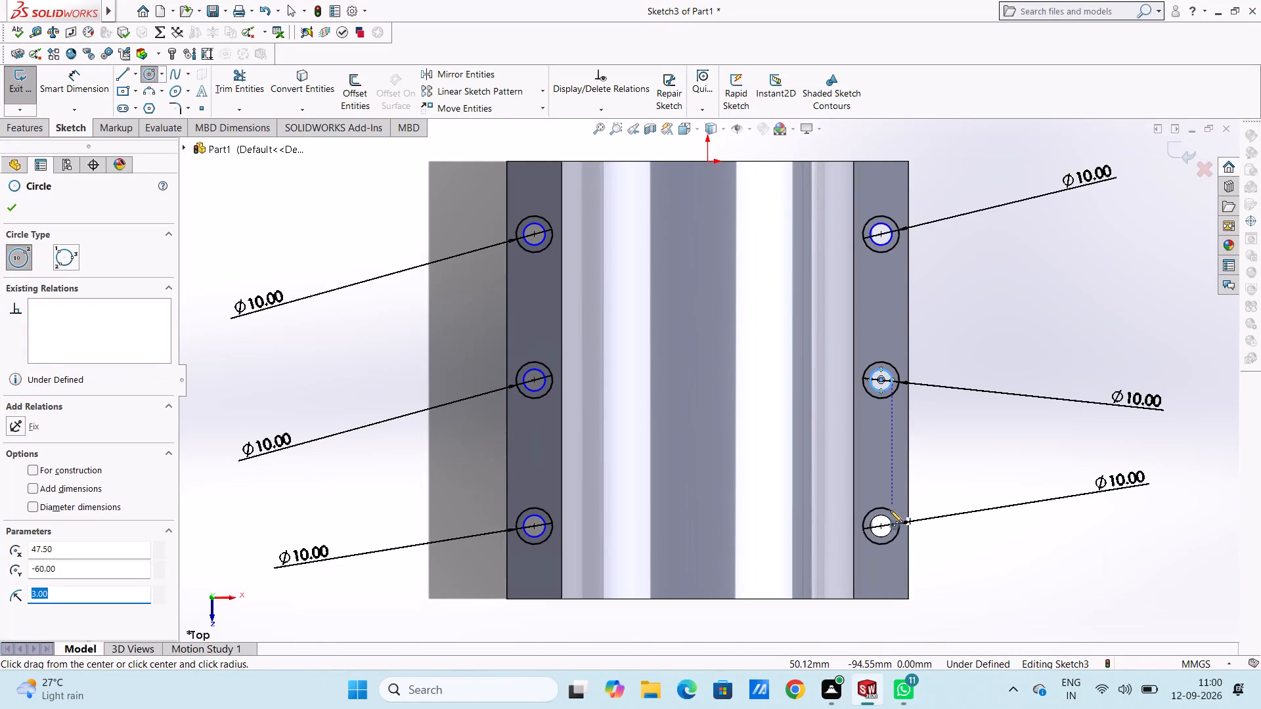
{"action": "left_click", "coordinate": [881, 528]}
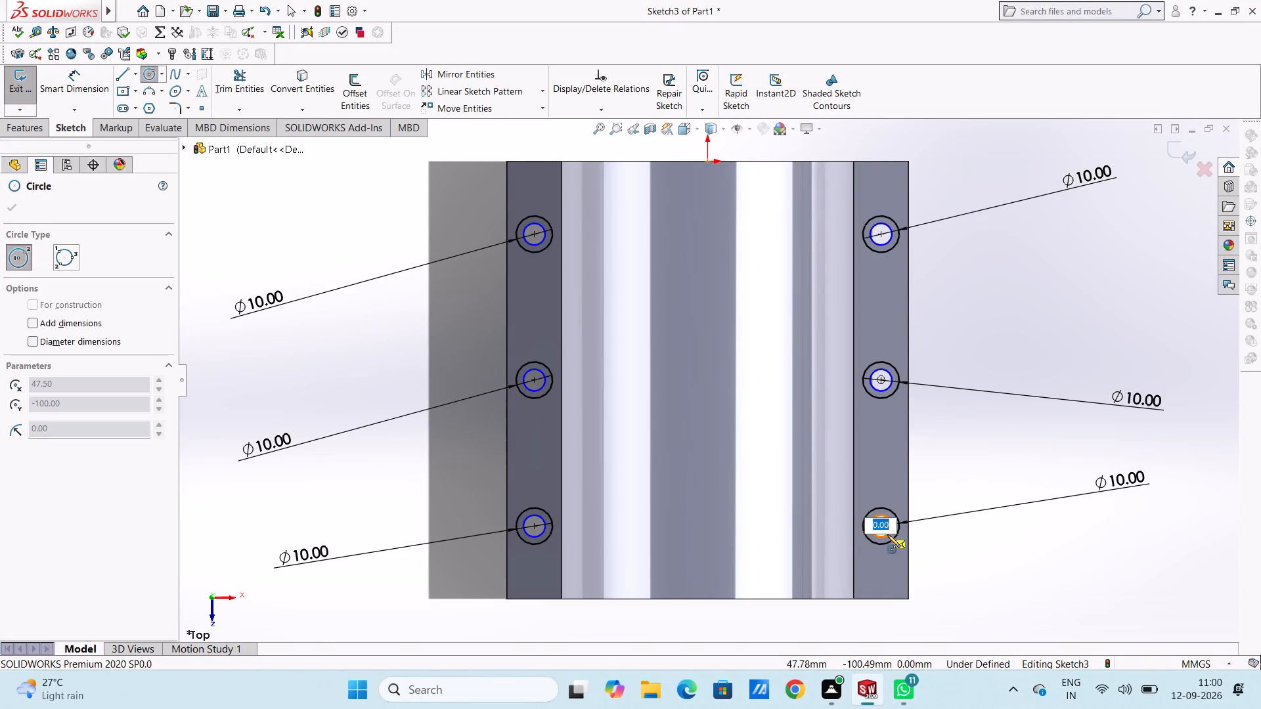
{"action": "left_click", "coordinate": [887, 533]}
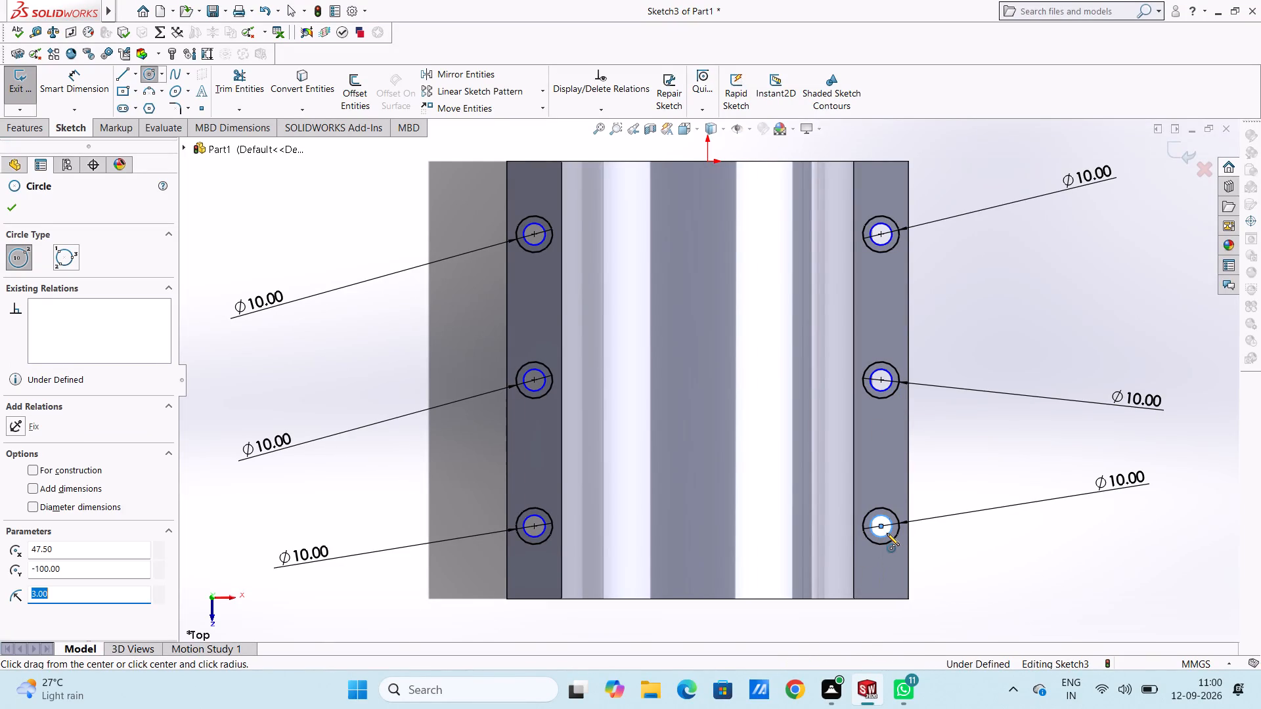
{"action": "key", "text": "Escape"}
{"action": "key", "text": "Escape"}
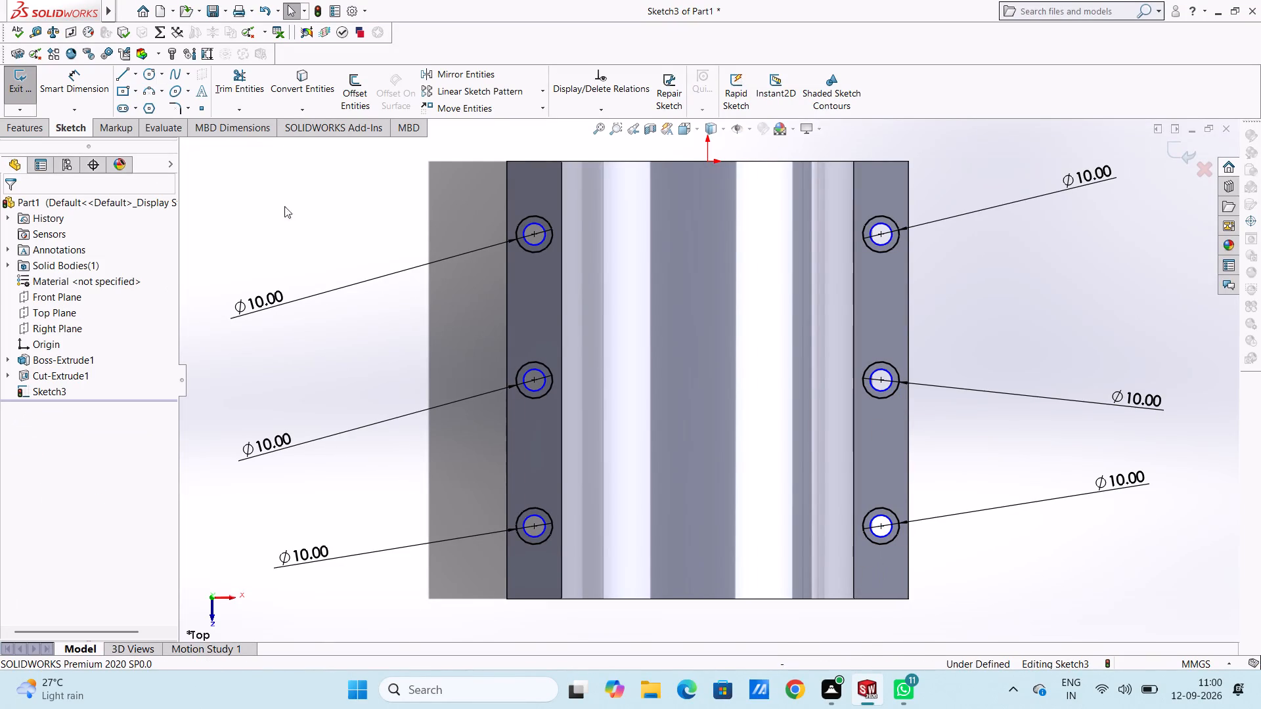
Dimension the three smaller concentric circles on the left flange with a 6 mm diameter each.
{"action": "left_click", "coordinate": [79, 83]}
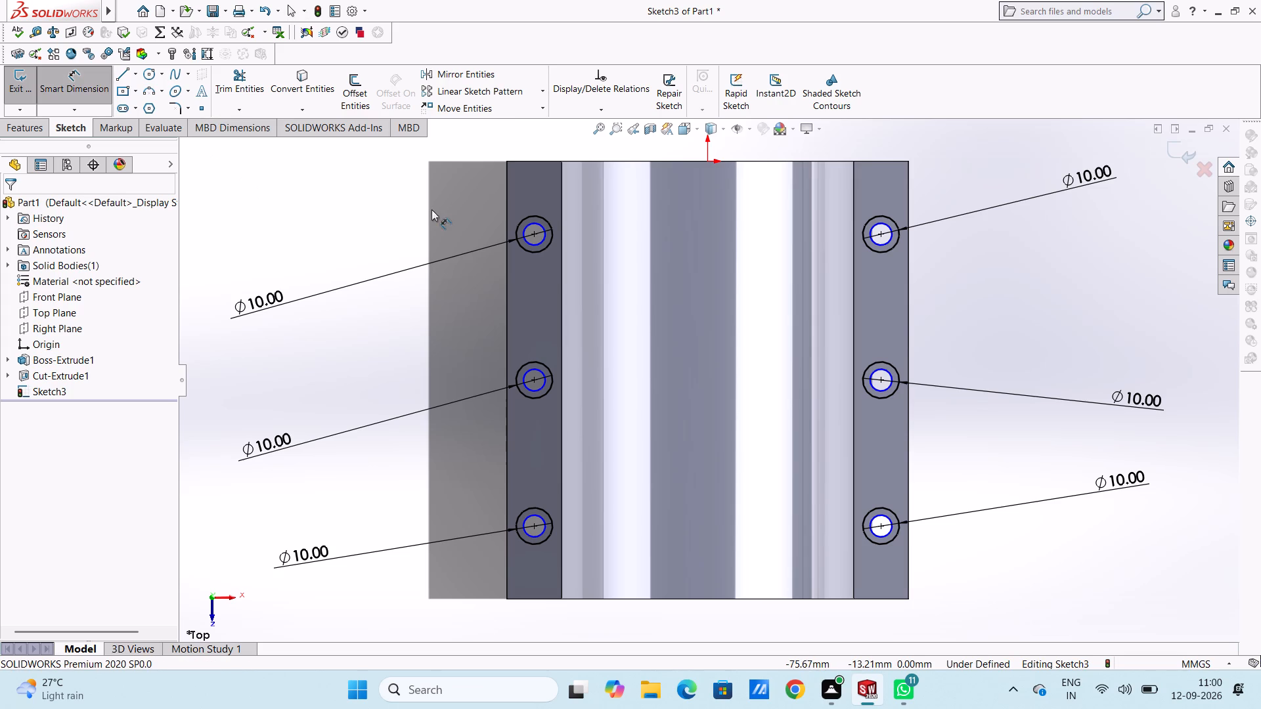
{"action": "left_click", "coordinate": [527, 231]}
{"action": "left_click", "coordinate": [336, 195]}
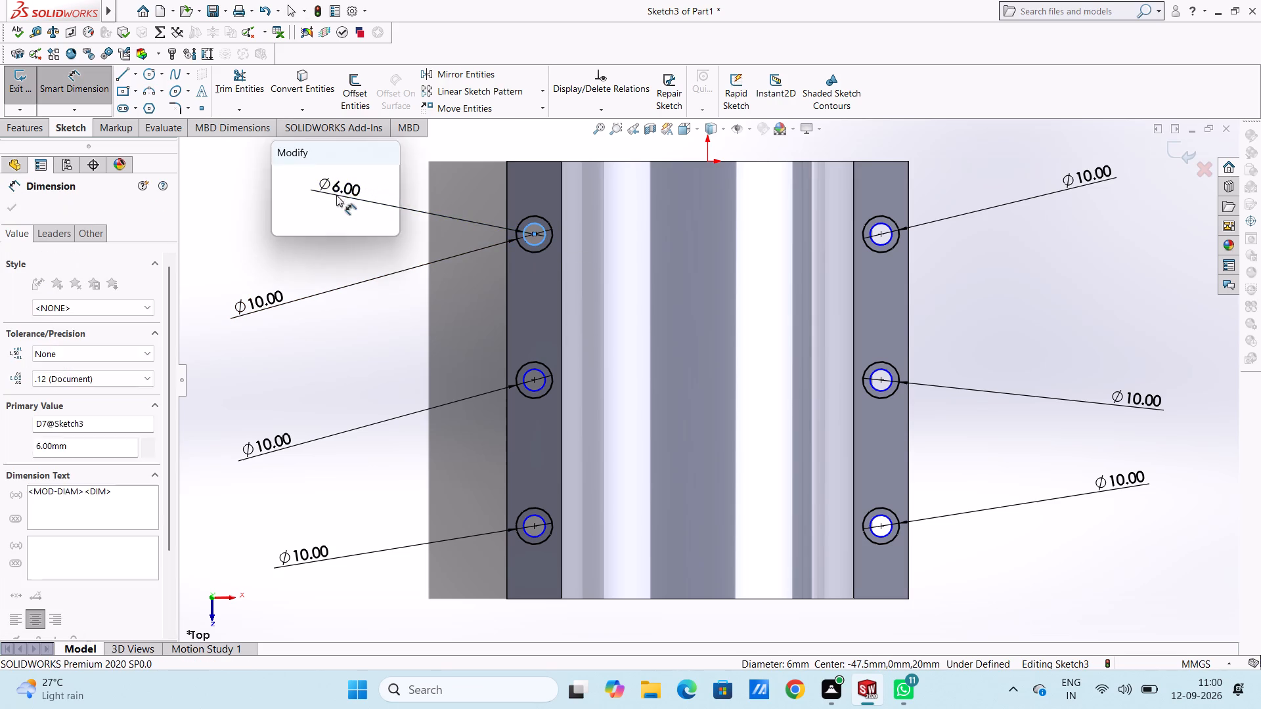
{"action": "key", "text": "Return"}
{"action": "left_click", "coordinate": [394, 404]}
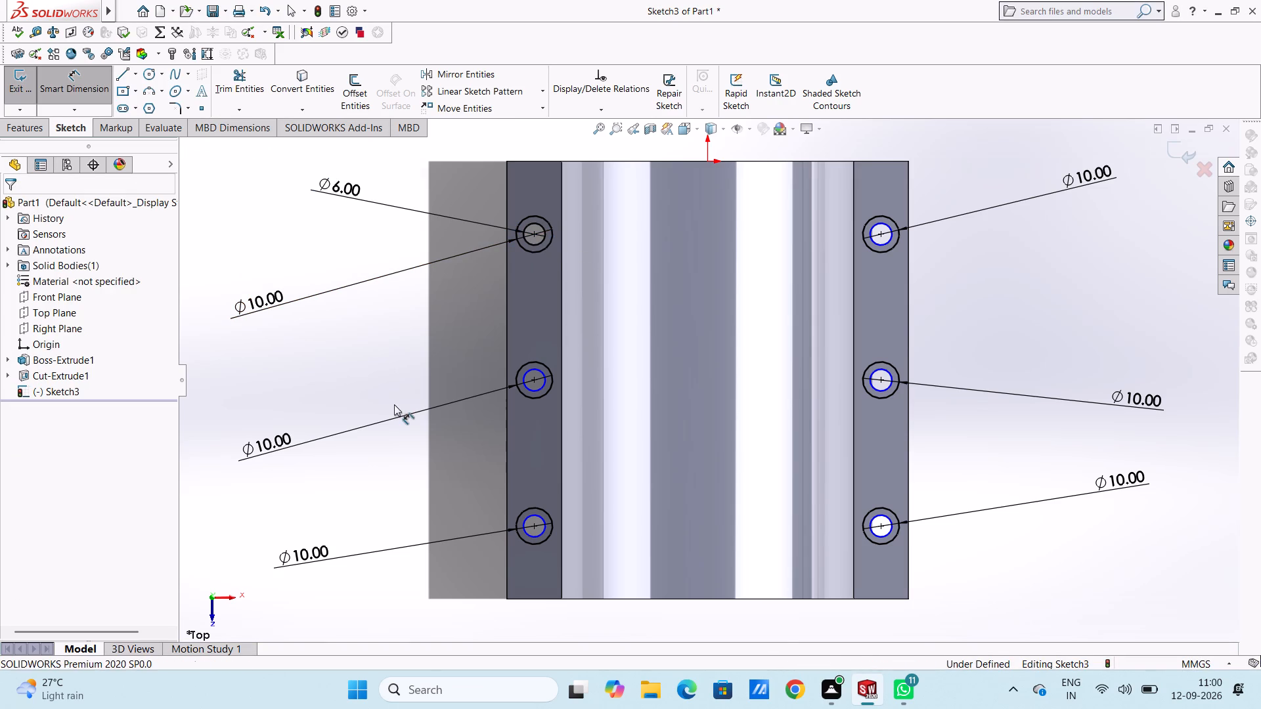
{"action": "left_click", "coordinate": [535, 393]}
{"action": "left_click", "coordinate": [393, 476]}
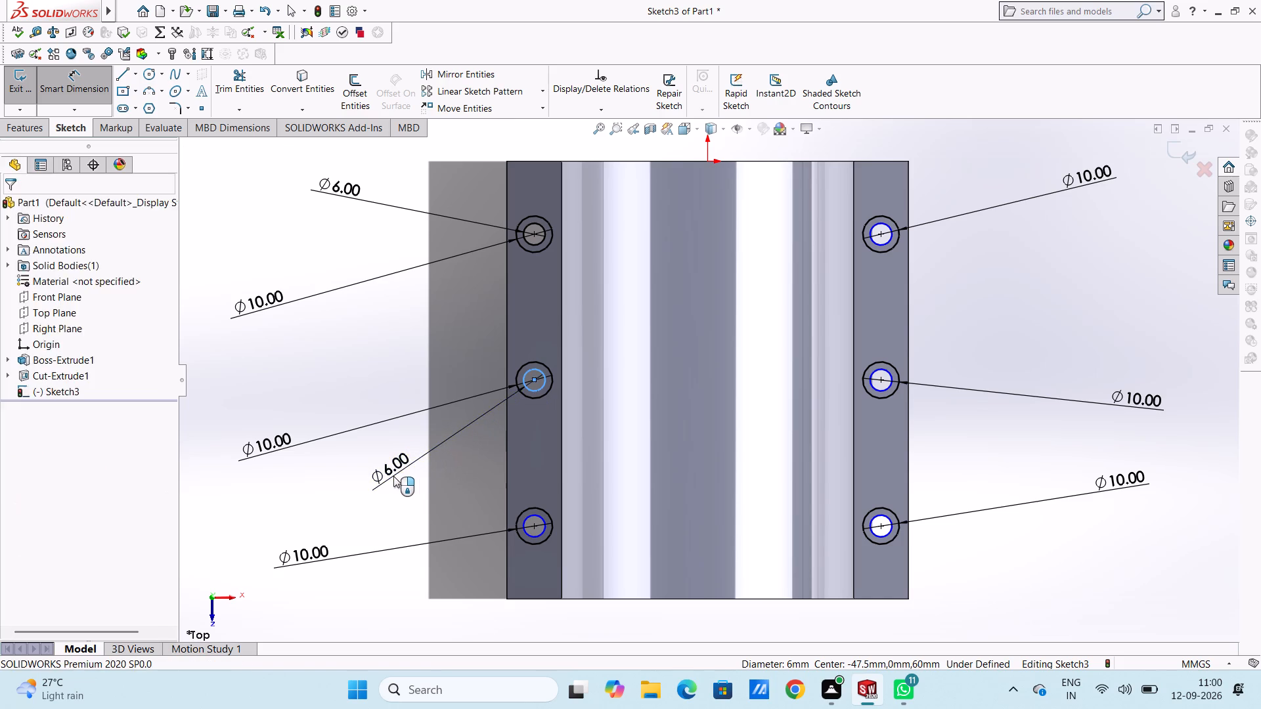
{"action": "key", "text": "Return"}
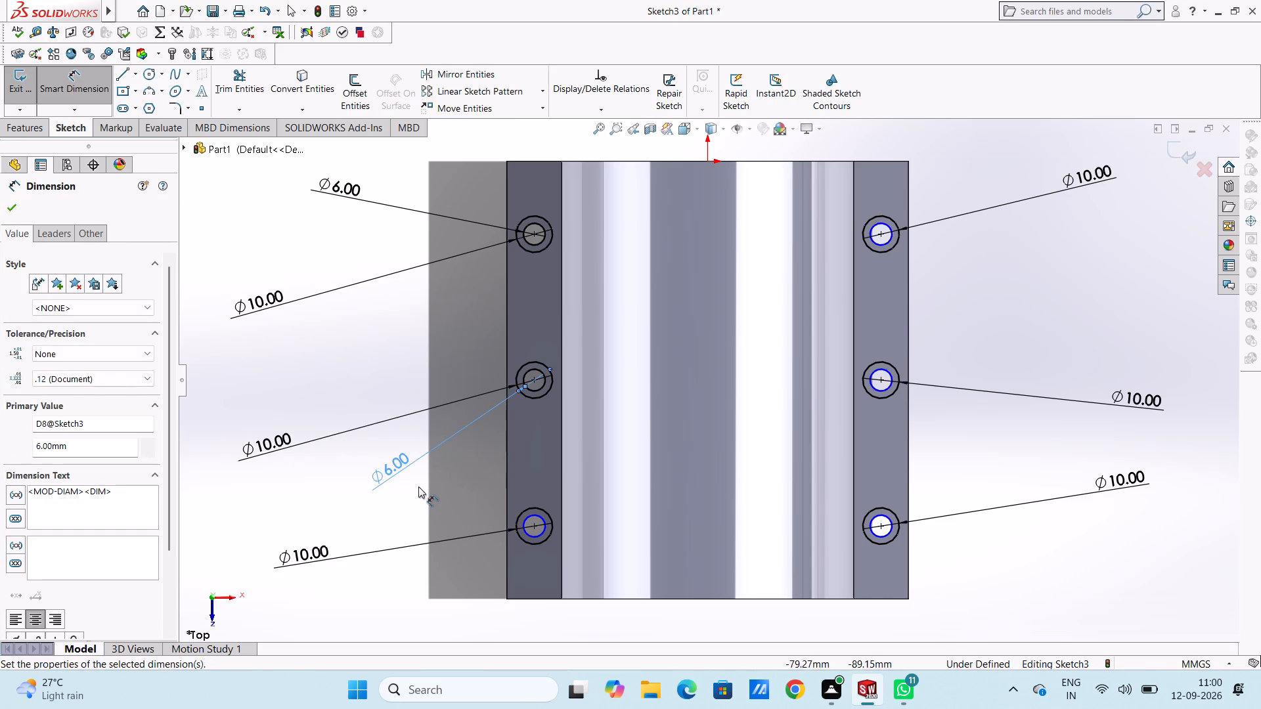
{"action": "left_click", "coordinate": [418, 486]}
{"action": "left_click", "coordinate": [536, 538]}
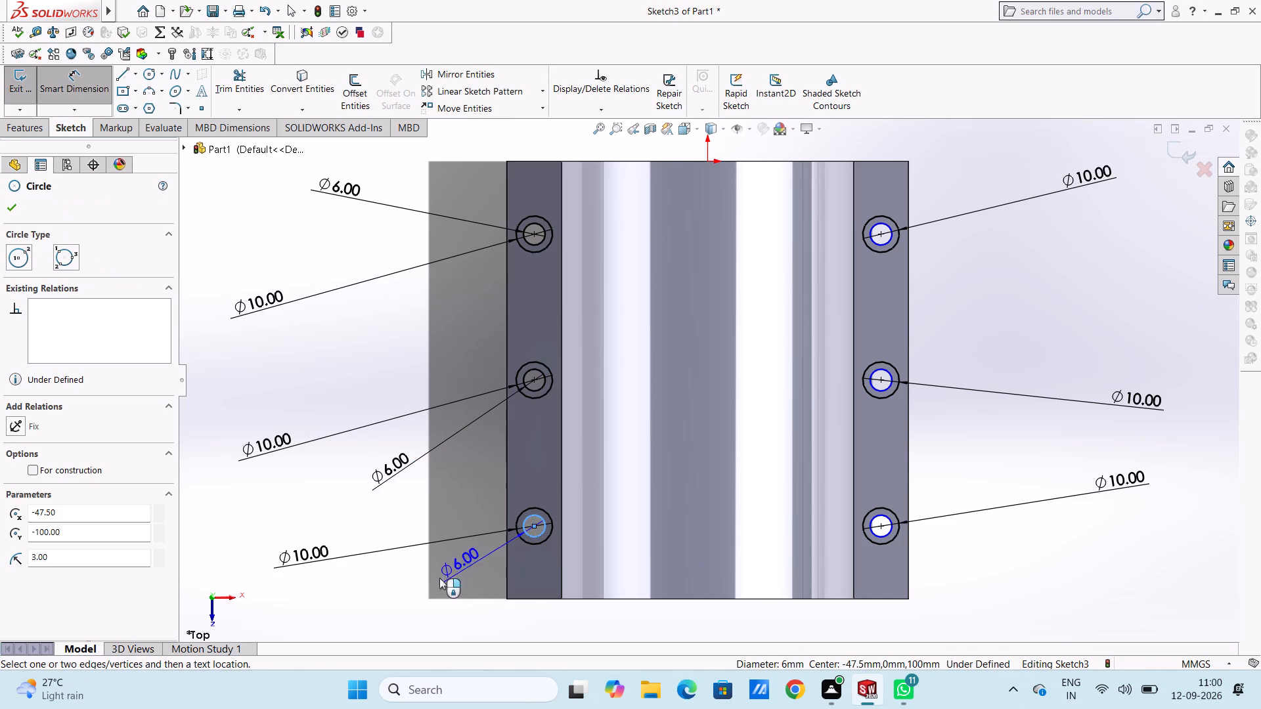
{"action": "left_click", "coordinate": [395, 582]}
{"action": "key", "text": "Return"}
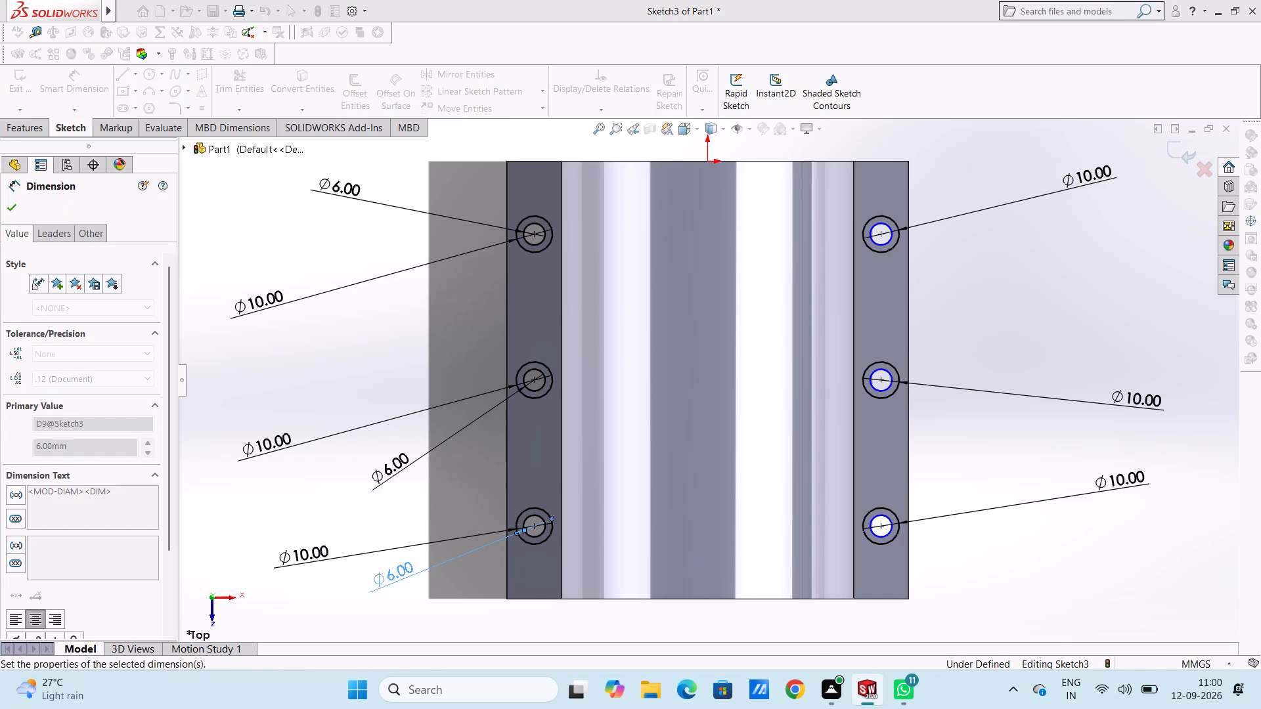
{"action": "left_click", "coordinate": [451, 475]}
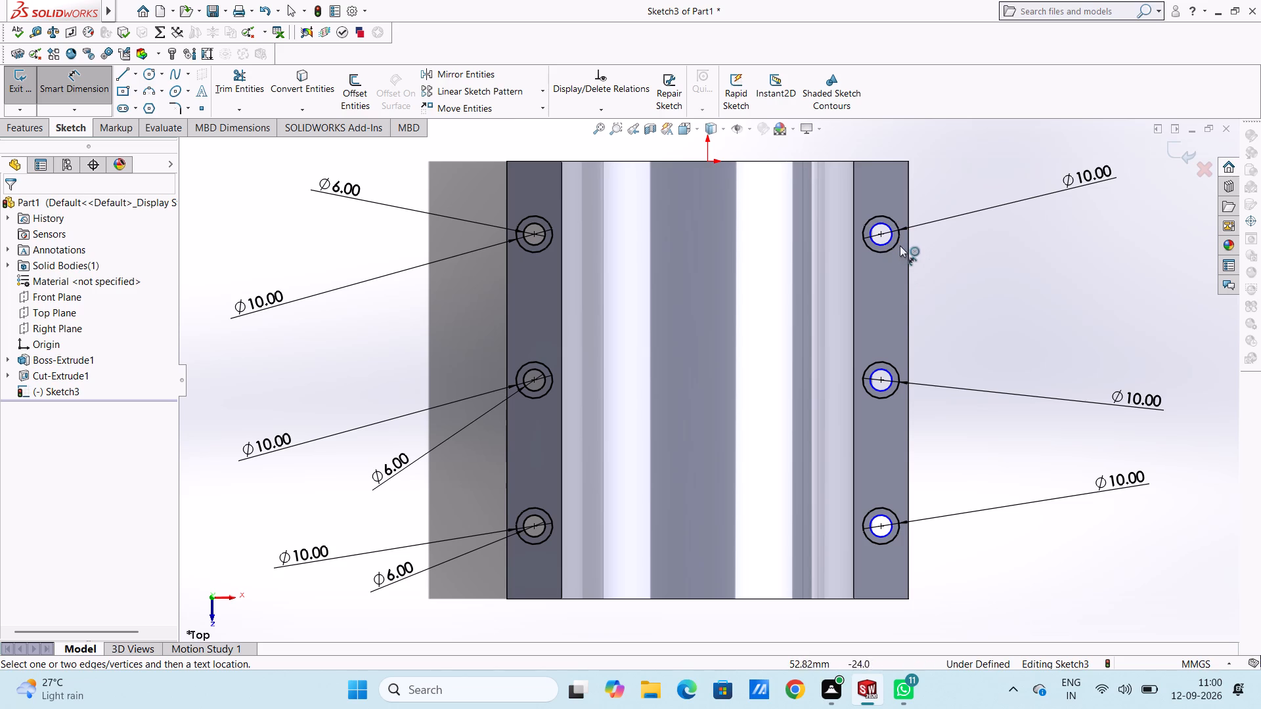
Dimension the three smaller concentric circles on the right flange with a 6 mm diameter each and finish dimensioning.
{"action": "left_click", "coordinate": [891, 242]}
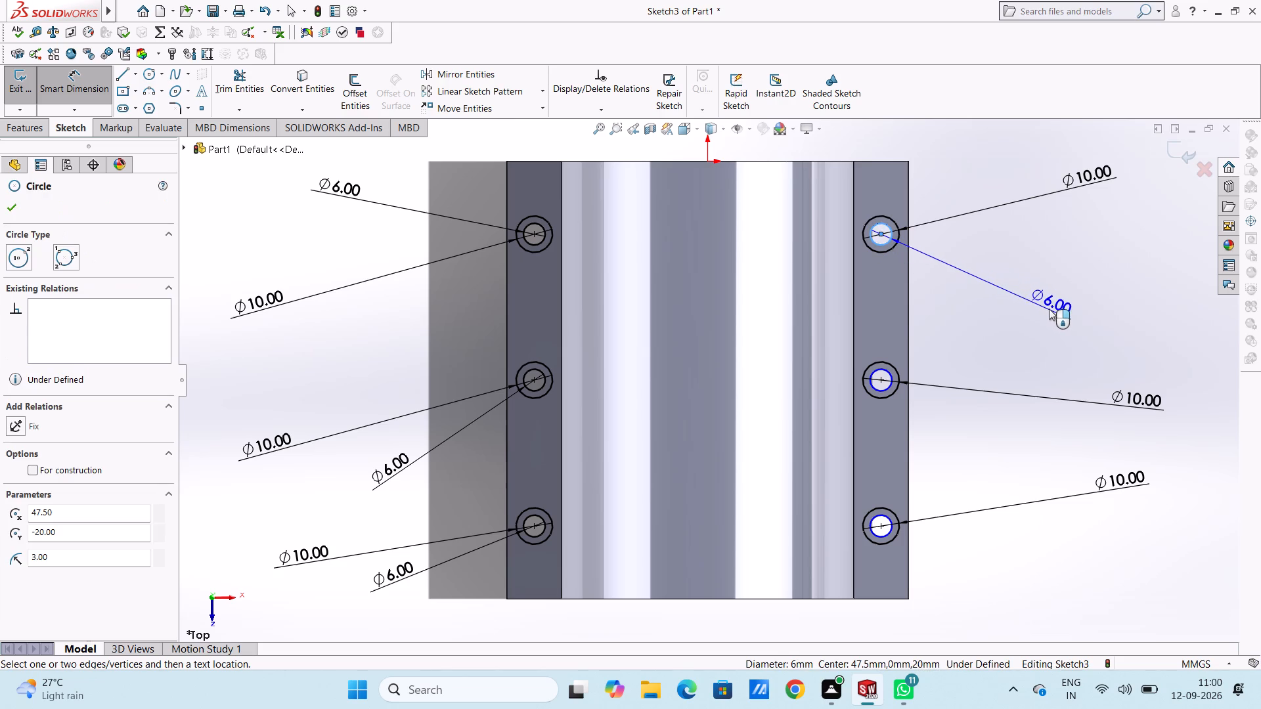
{"action": "left_click", "coordinate": [1050, 309]}
{"action": "key", "text": "Return"}
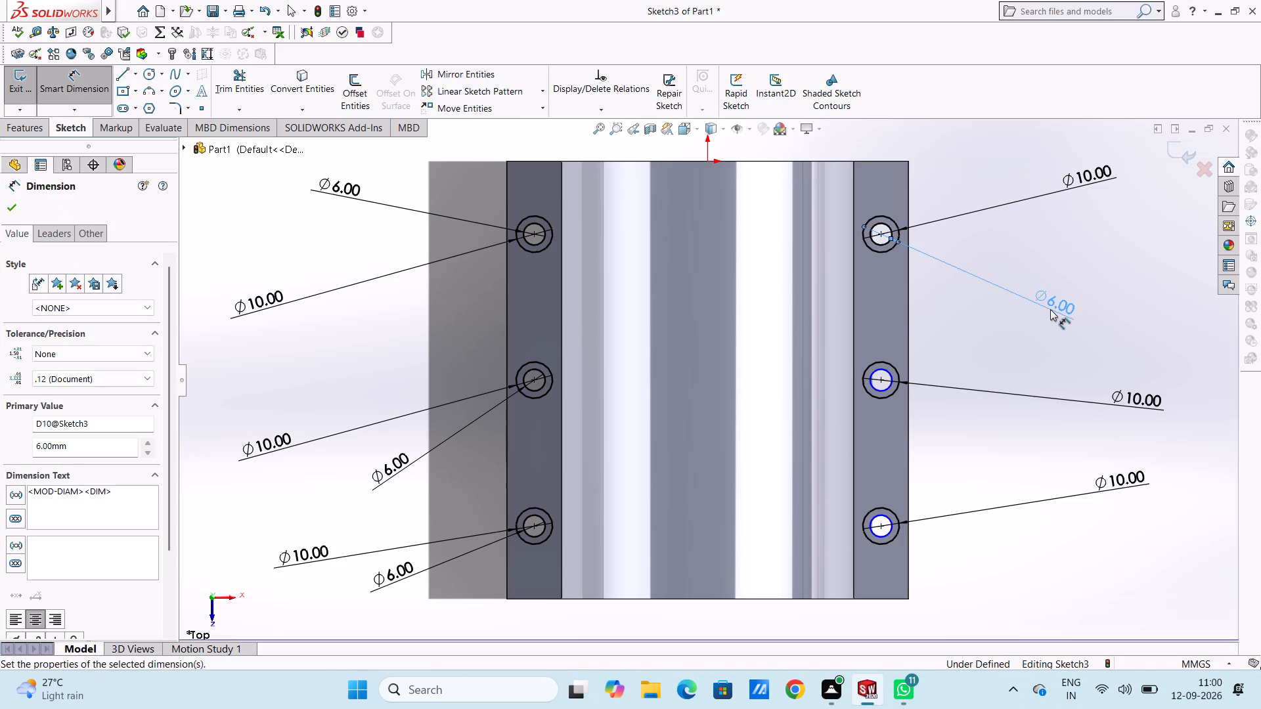
{"action": "left_click", "coordinate": [972, 416]}
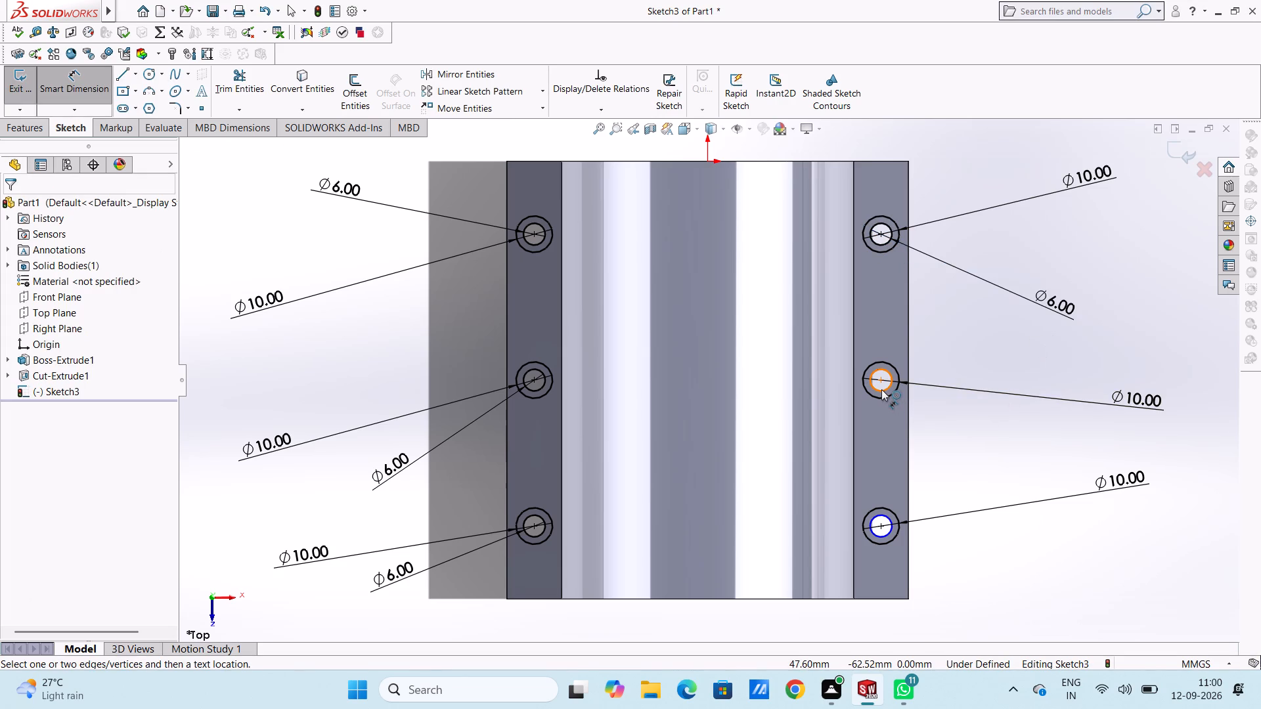
{"action": "left_click", "coordinate": [881, 389]}
{"action": "left_click", "coordinate": [1128, 535]}
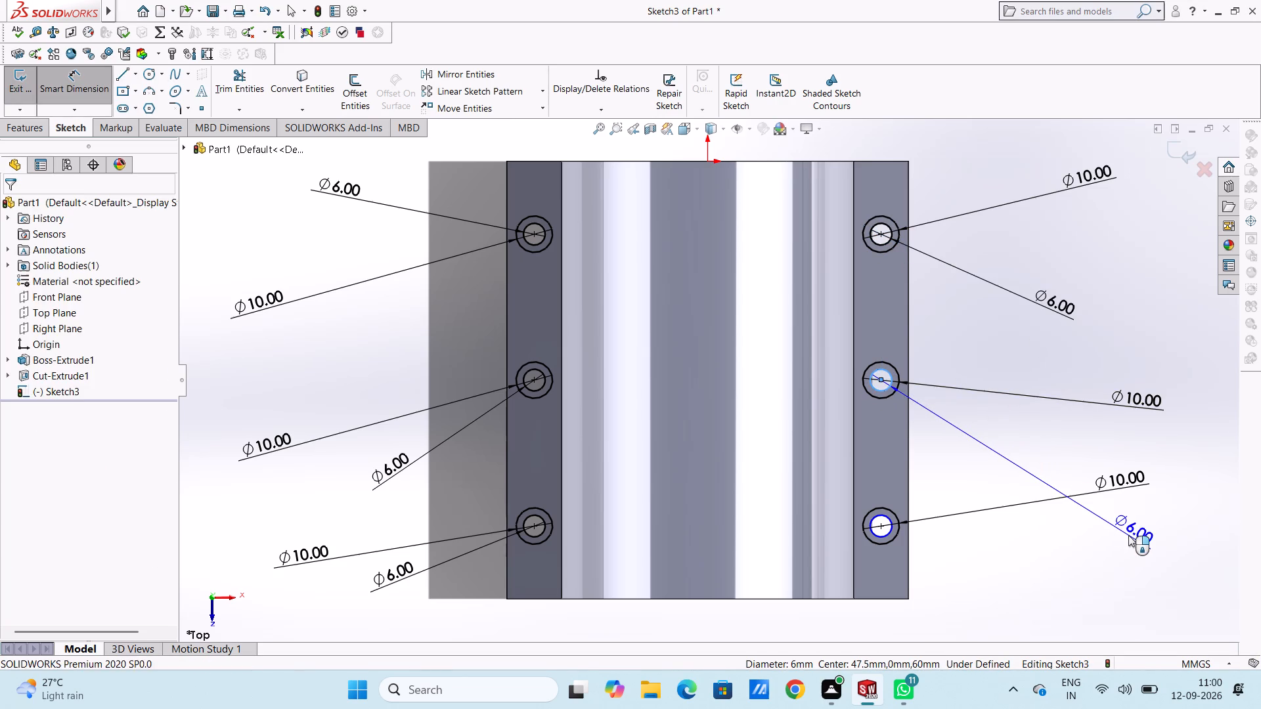
{"action": "key", "text": "Return"}
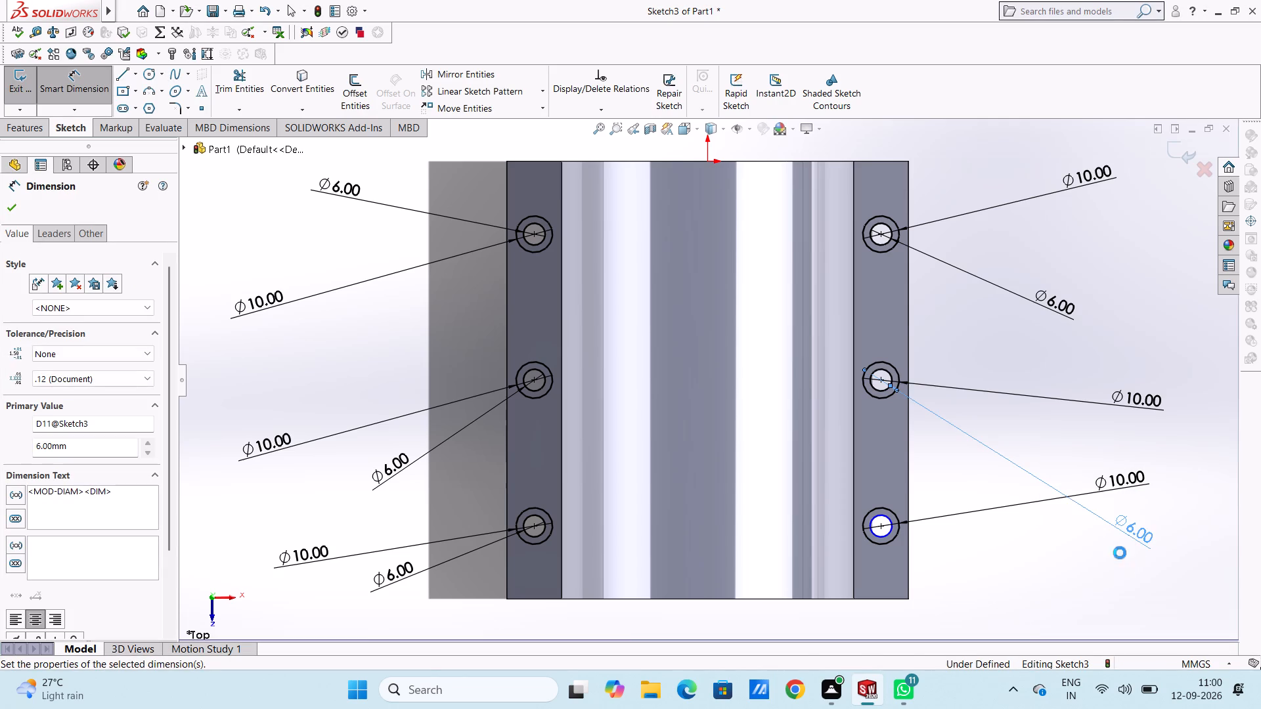
{"action": "left_click", "coordinate": [1095, 592]}
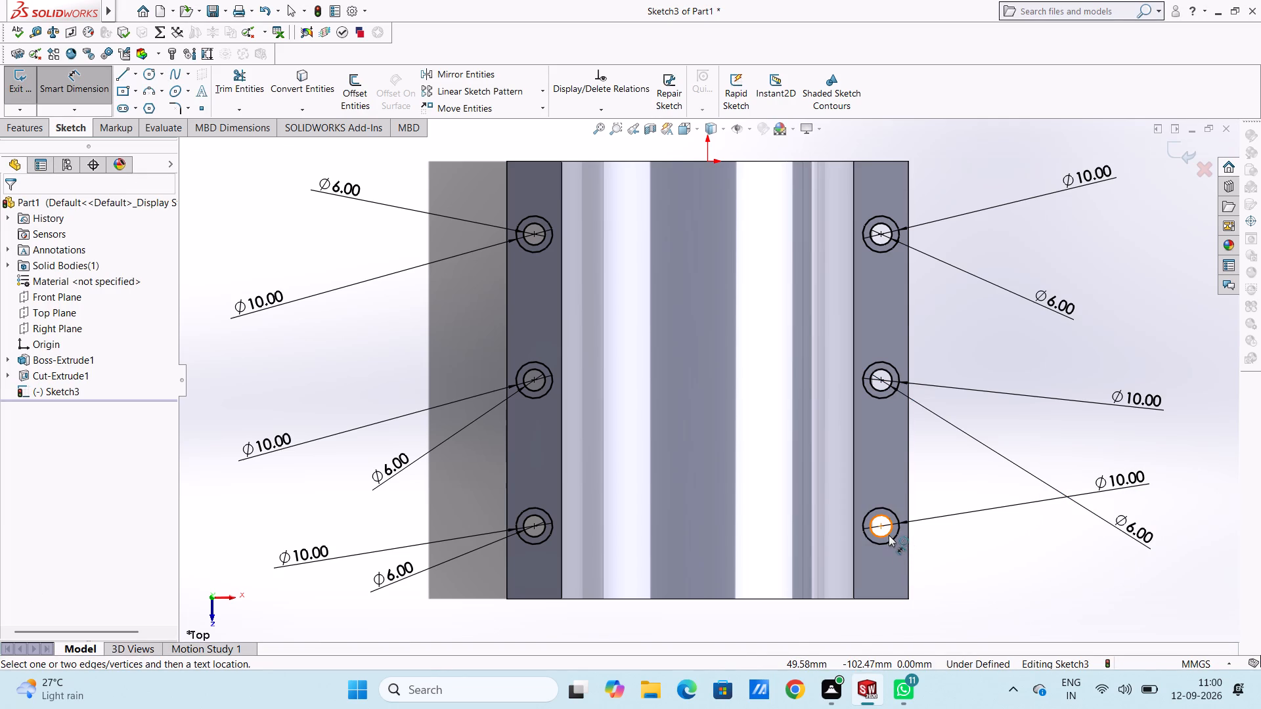
{"action": "left_click", "coordinate": [889, 535]}
{"action": "left_click", "coordinate": [1104, 622]}
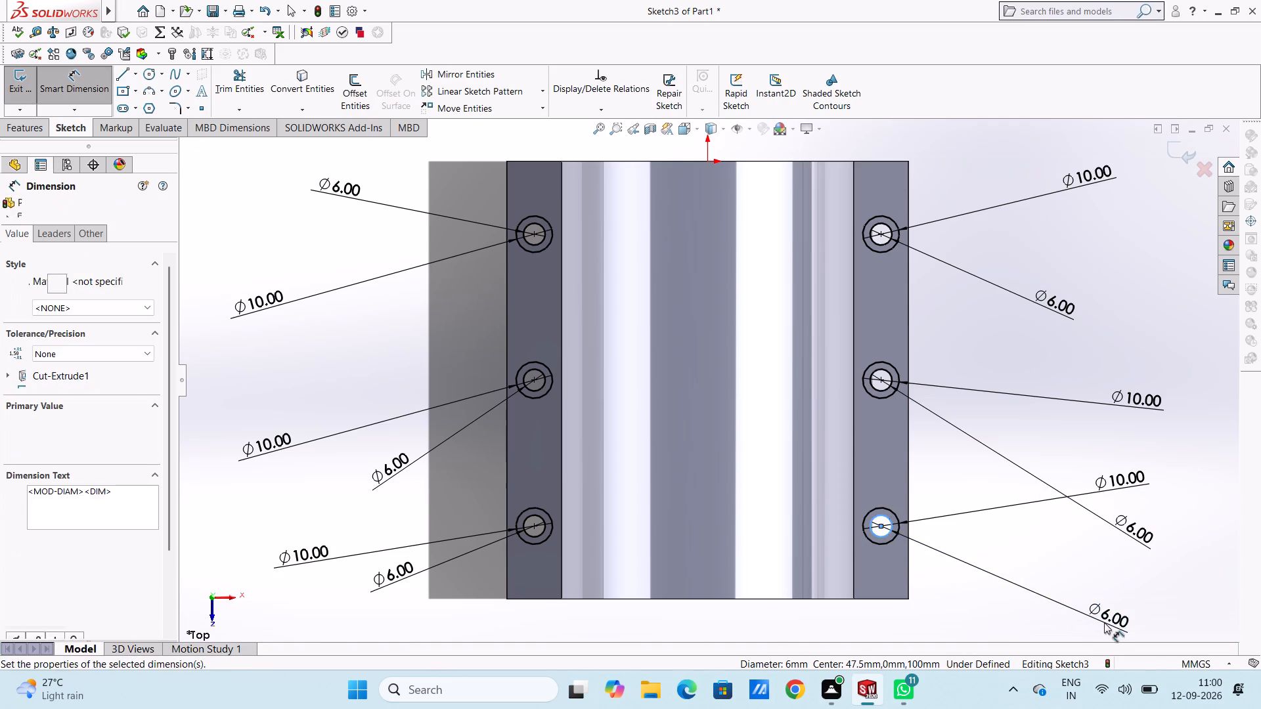
{"action": "key", "text": "Return"}
{"action": "left_click", "coordinate": [1122, 574]}
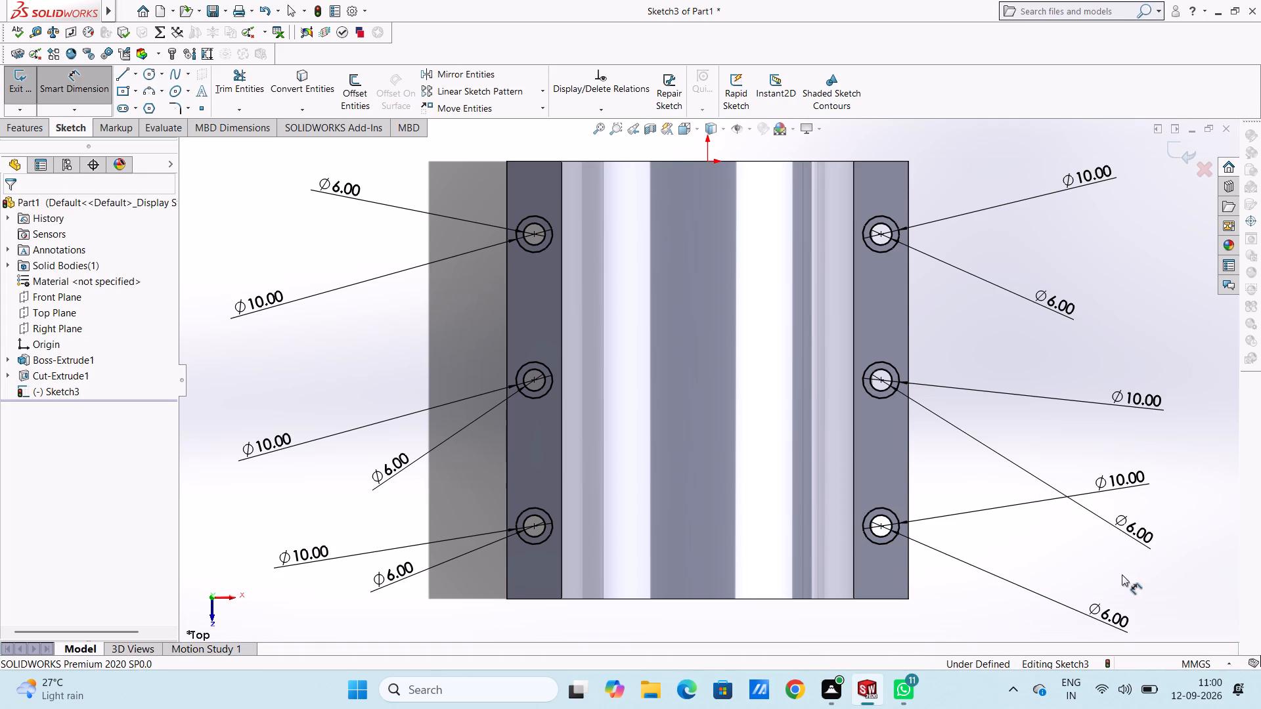
{"action": "key", "text": "Escape"}
{"action": "key", "text": "Escape"}
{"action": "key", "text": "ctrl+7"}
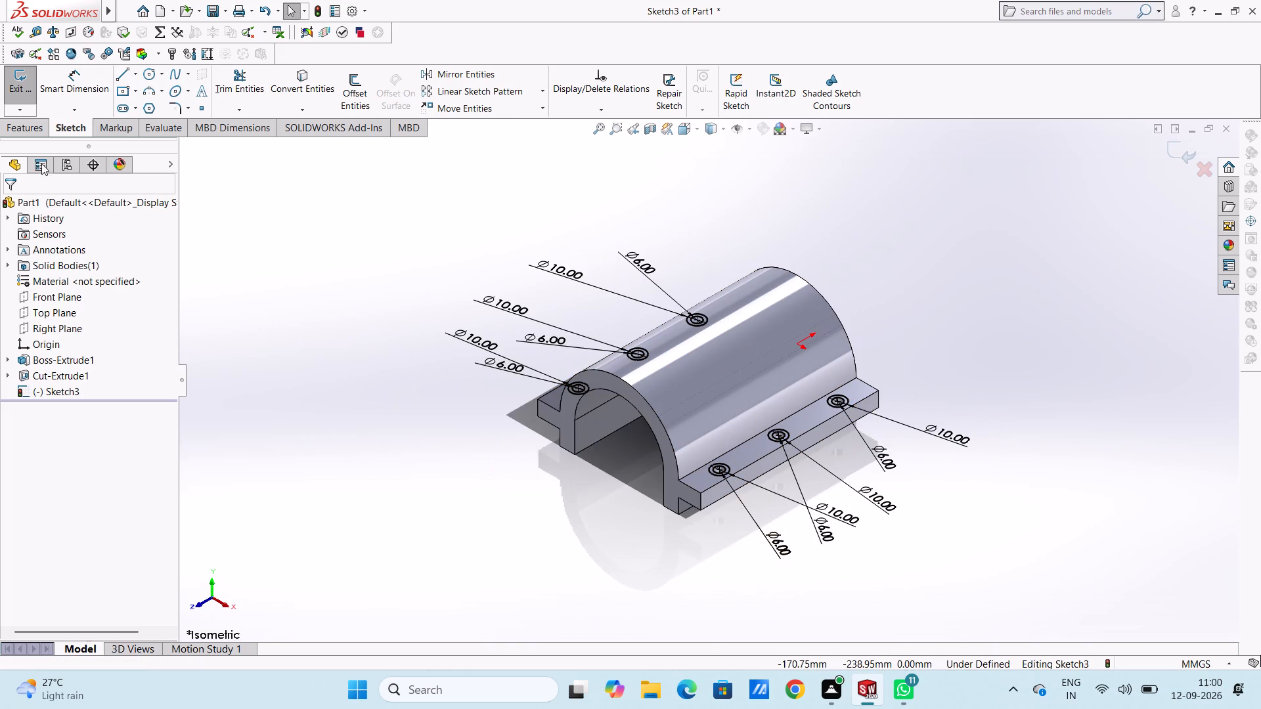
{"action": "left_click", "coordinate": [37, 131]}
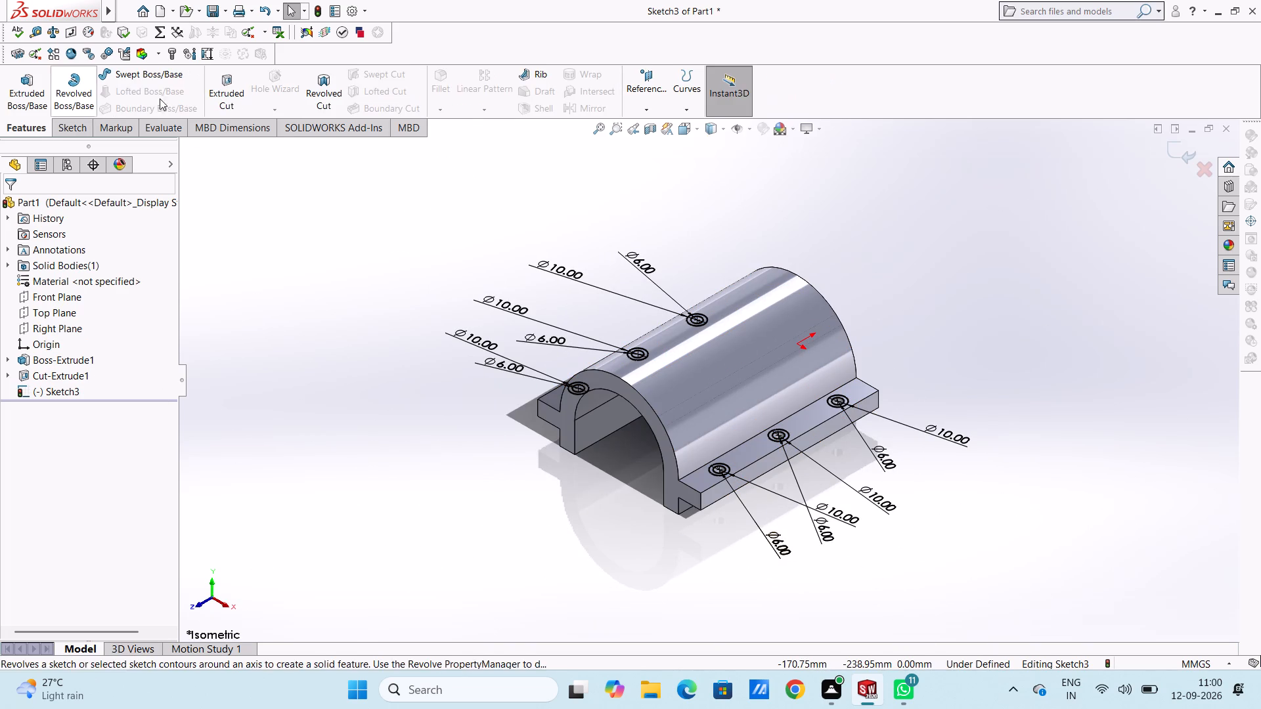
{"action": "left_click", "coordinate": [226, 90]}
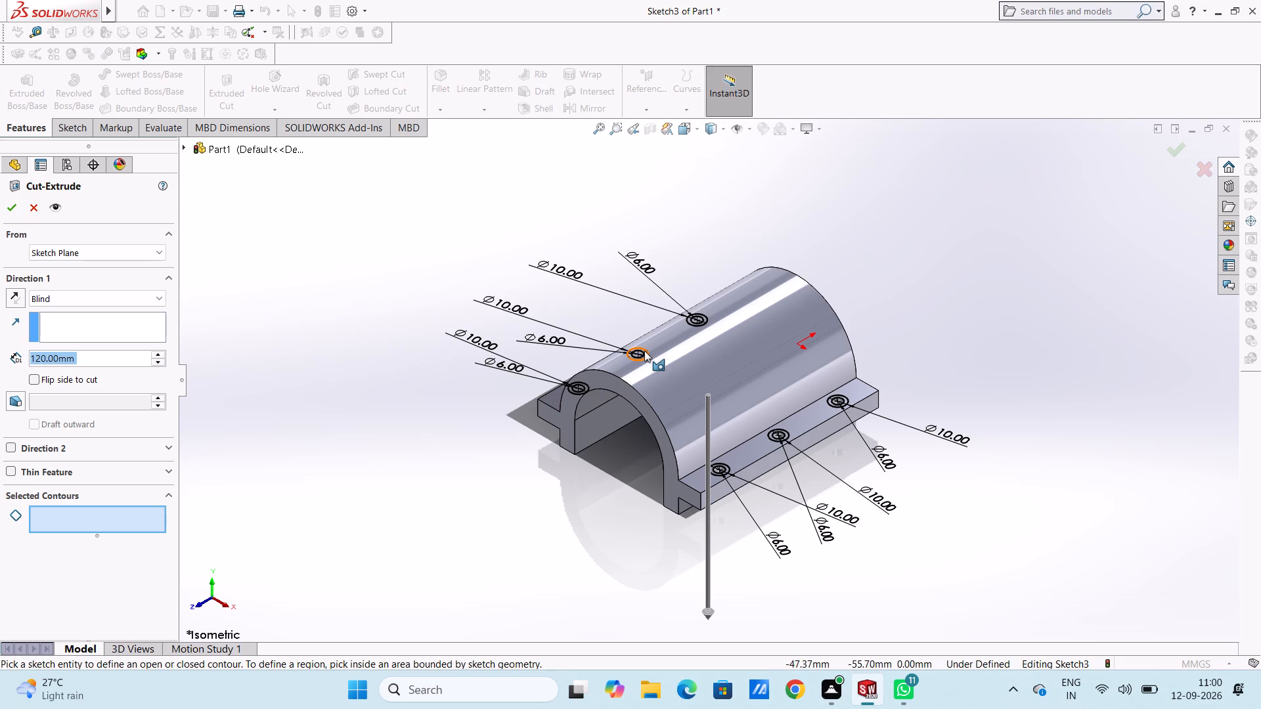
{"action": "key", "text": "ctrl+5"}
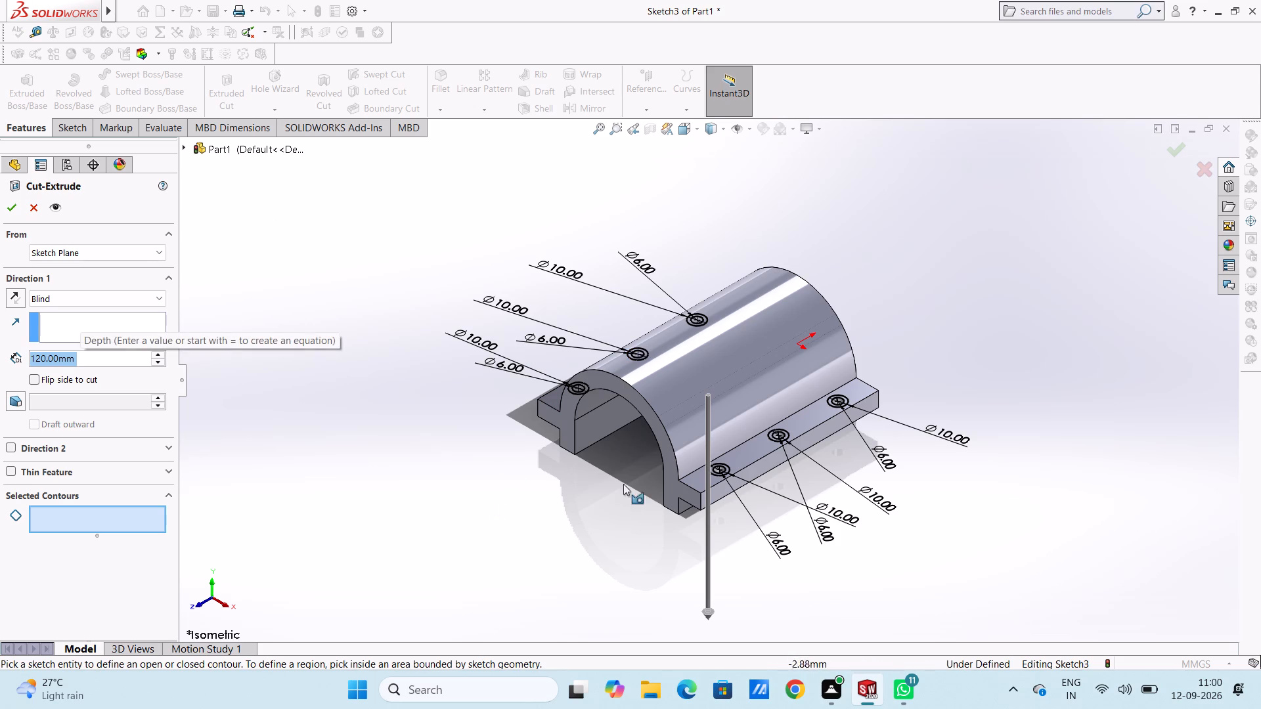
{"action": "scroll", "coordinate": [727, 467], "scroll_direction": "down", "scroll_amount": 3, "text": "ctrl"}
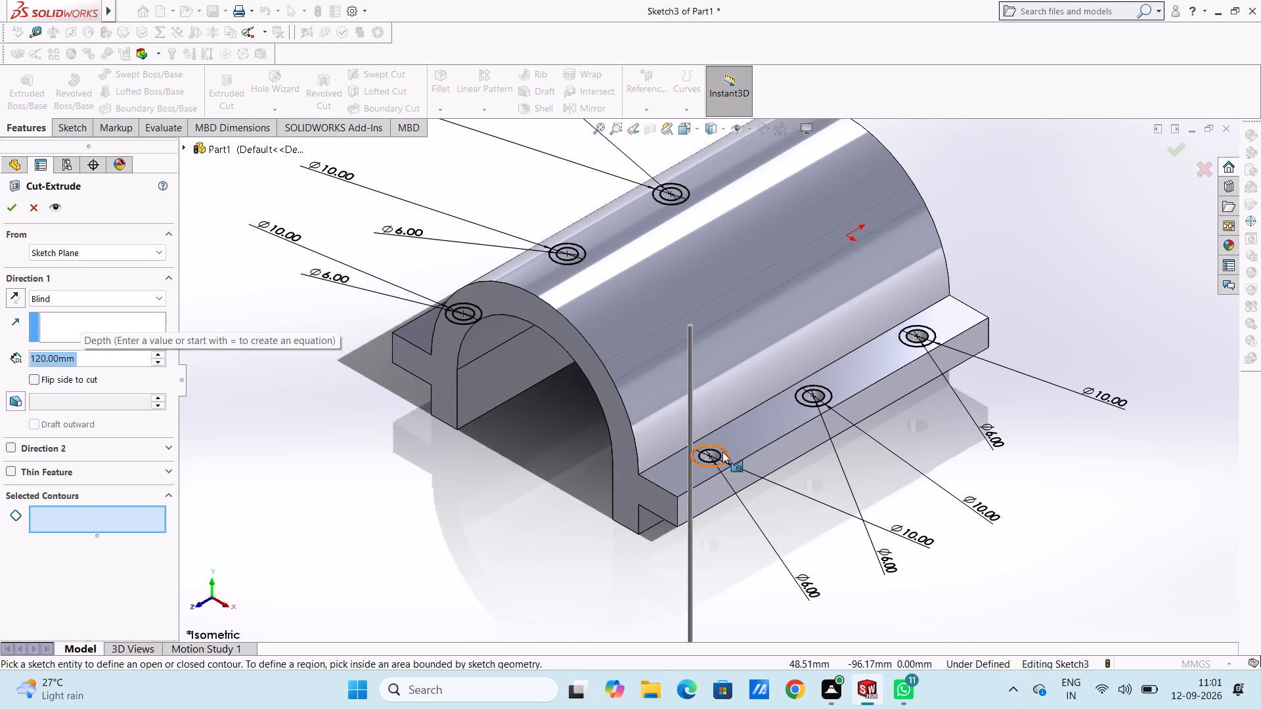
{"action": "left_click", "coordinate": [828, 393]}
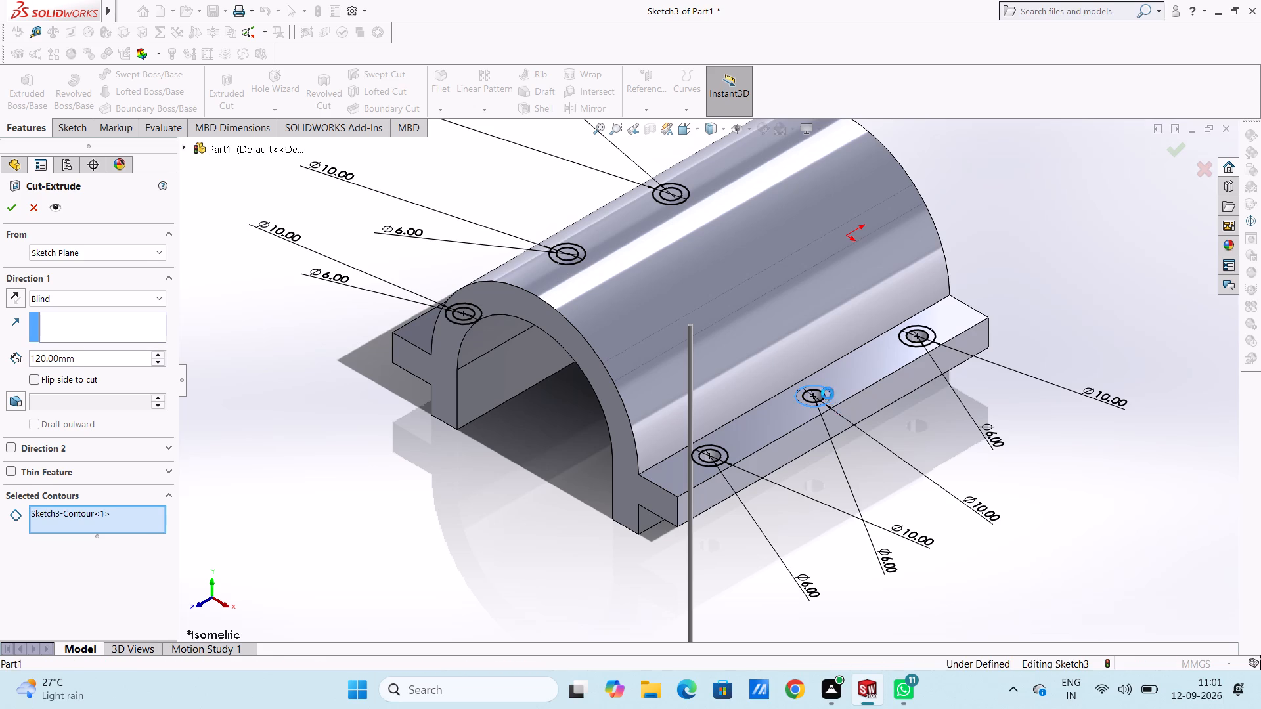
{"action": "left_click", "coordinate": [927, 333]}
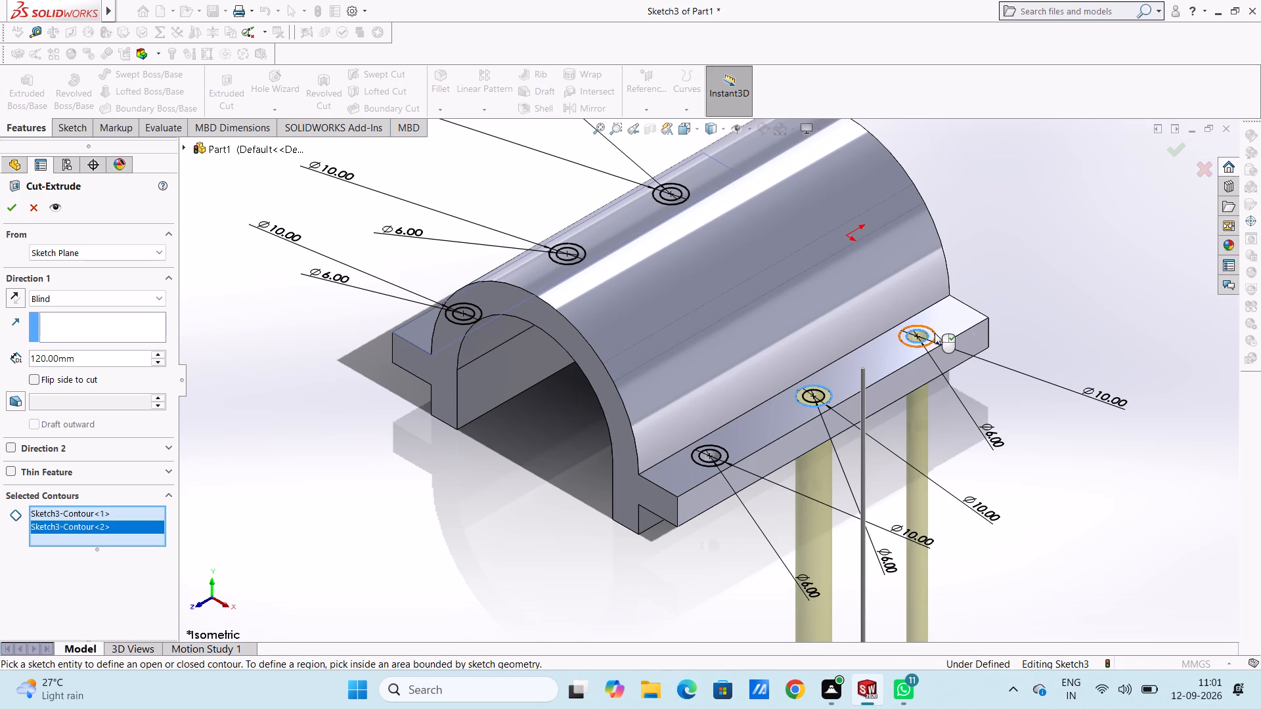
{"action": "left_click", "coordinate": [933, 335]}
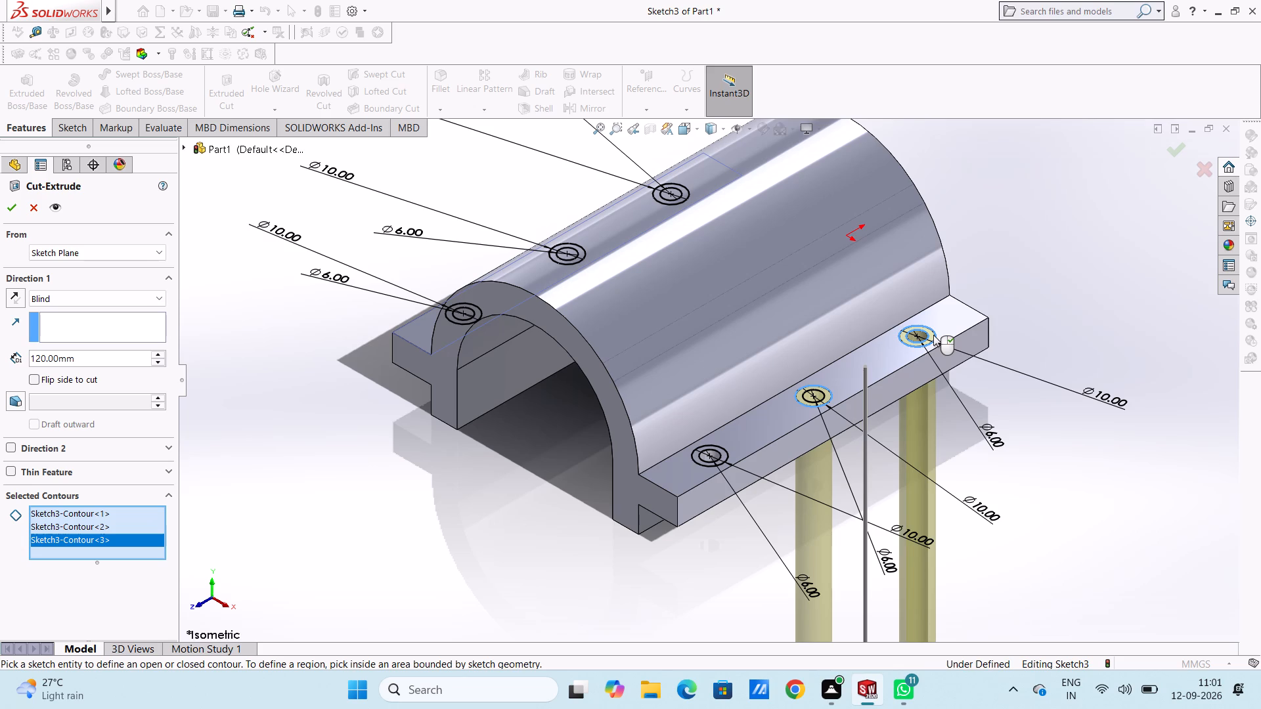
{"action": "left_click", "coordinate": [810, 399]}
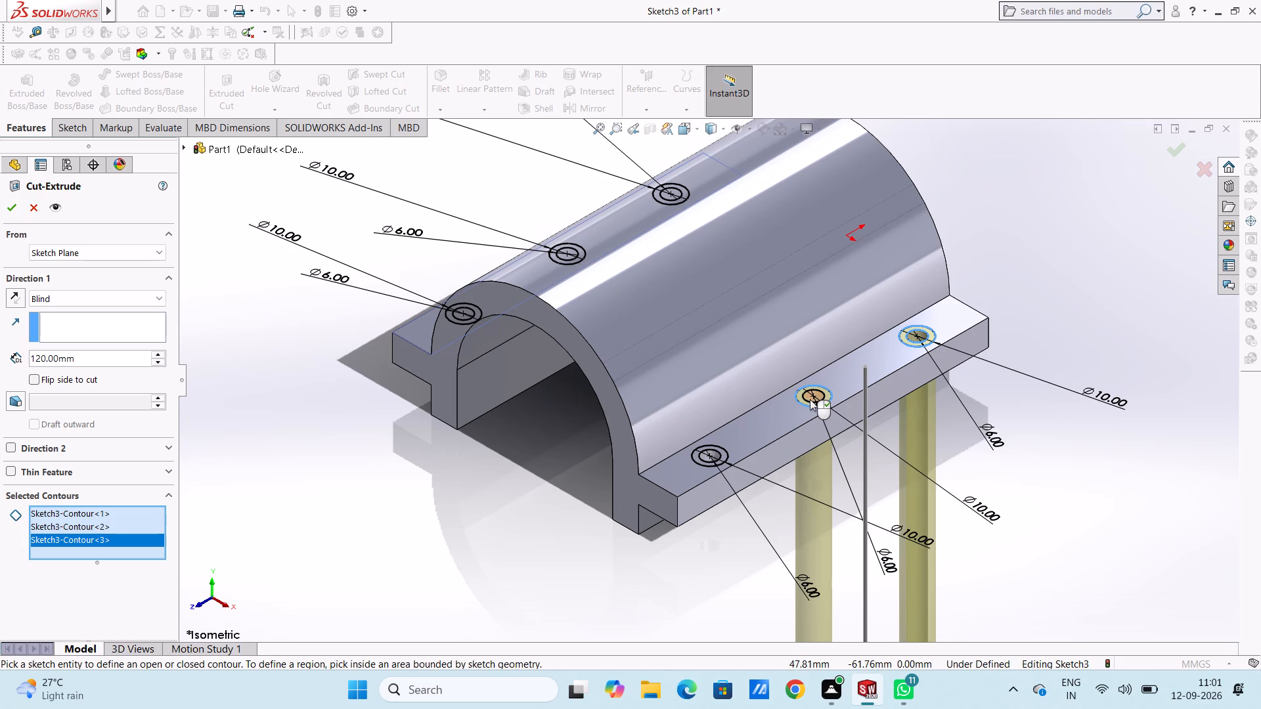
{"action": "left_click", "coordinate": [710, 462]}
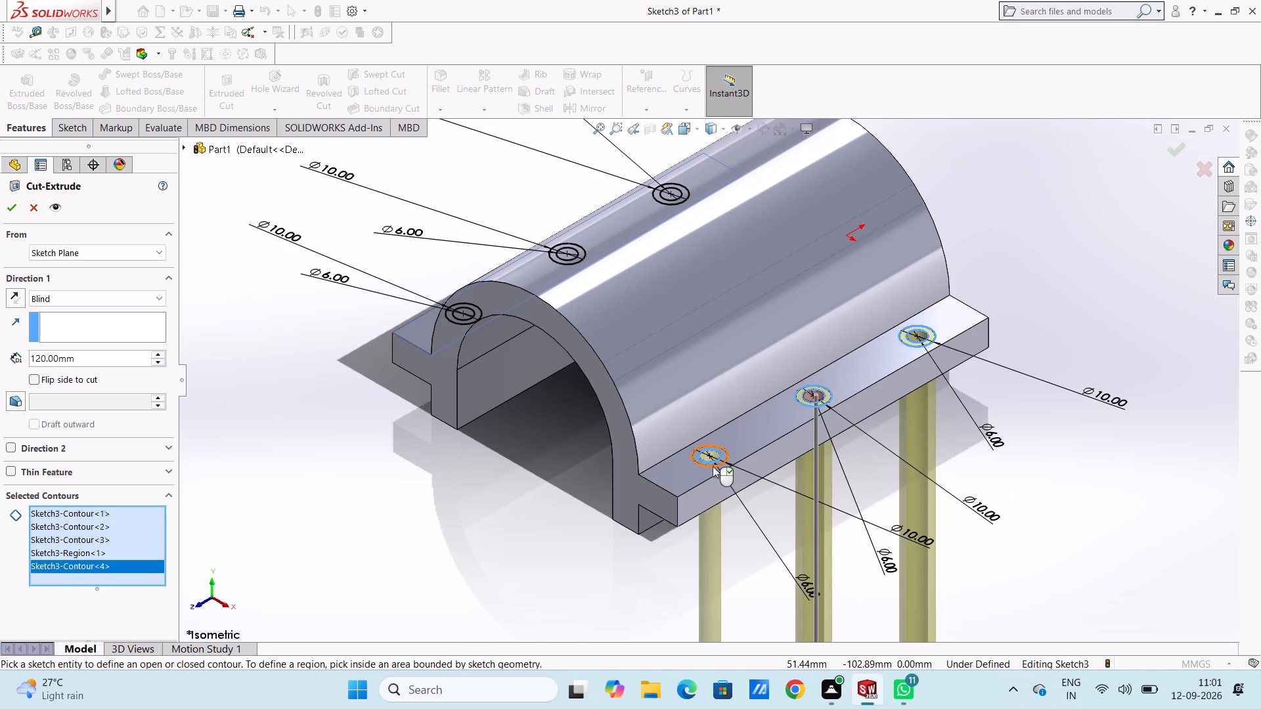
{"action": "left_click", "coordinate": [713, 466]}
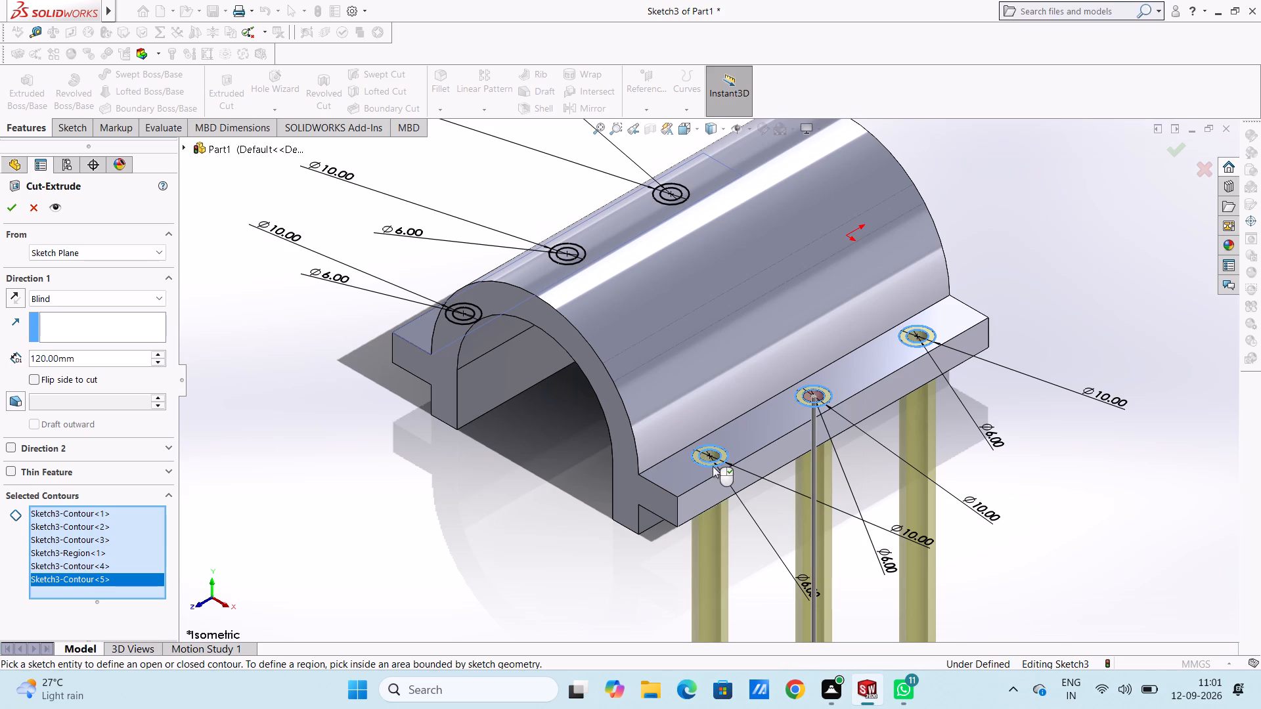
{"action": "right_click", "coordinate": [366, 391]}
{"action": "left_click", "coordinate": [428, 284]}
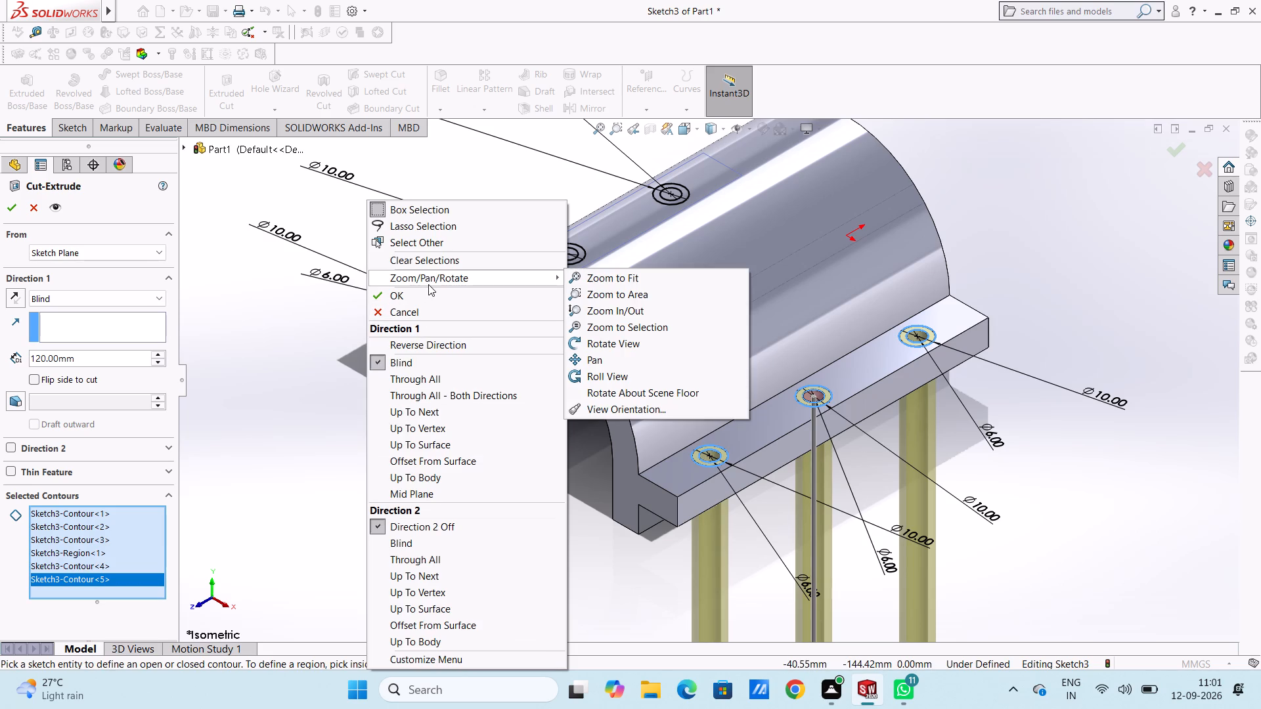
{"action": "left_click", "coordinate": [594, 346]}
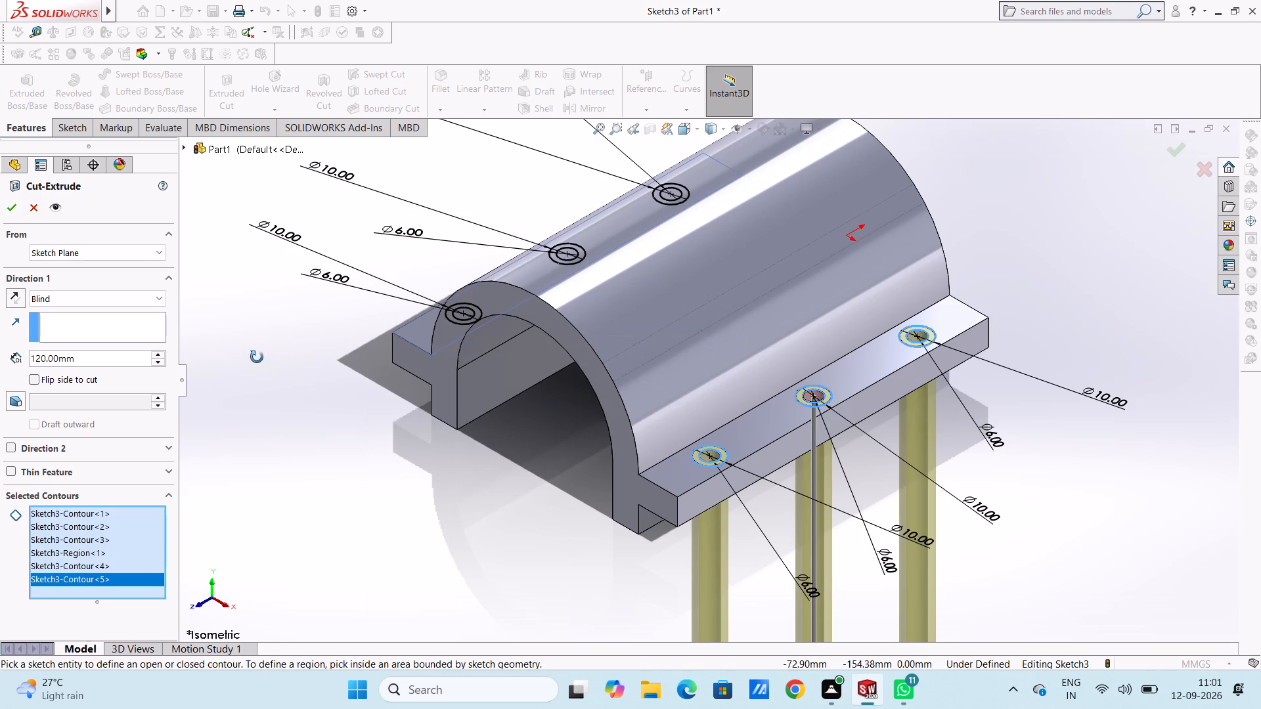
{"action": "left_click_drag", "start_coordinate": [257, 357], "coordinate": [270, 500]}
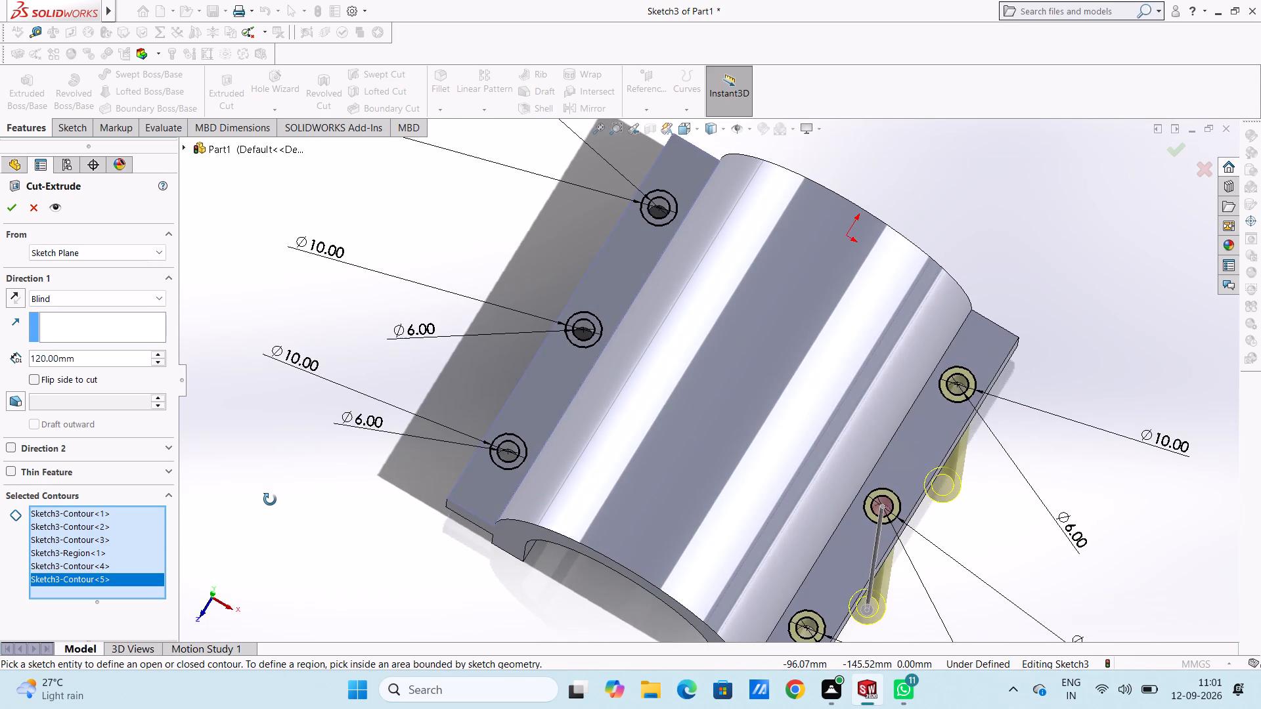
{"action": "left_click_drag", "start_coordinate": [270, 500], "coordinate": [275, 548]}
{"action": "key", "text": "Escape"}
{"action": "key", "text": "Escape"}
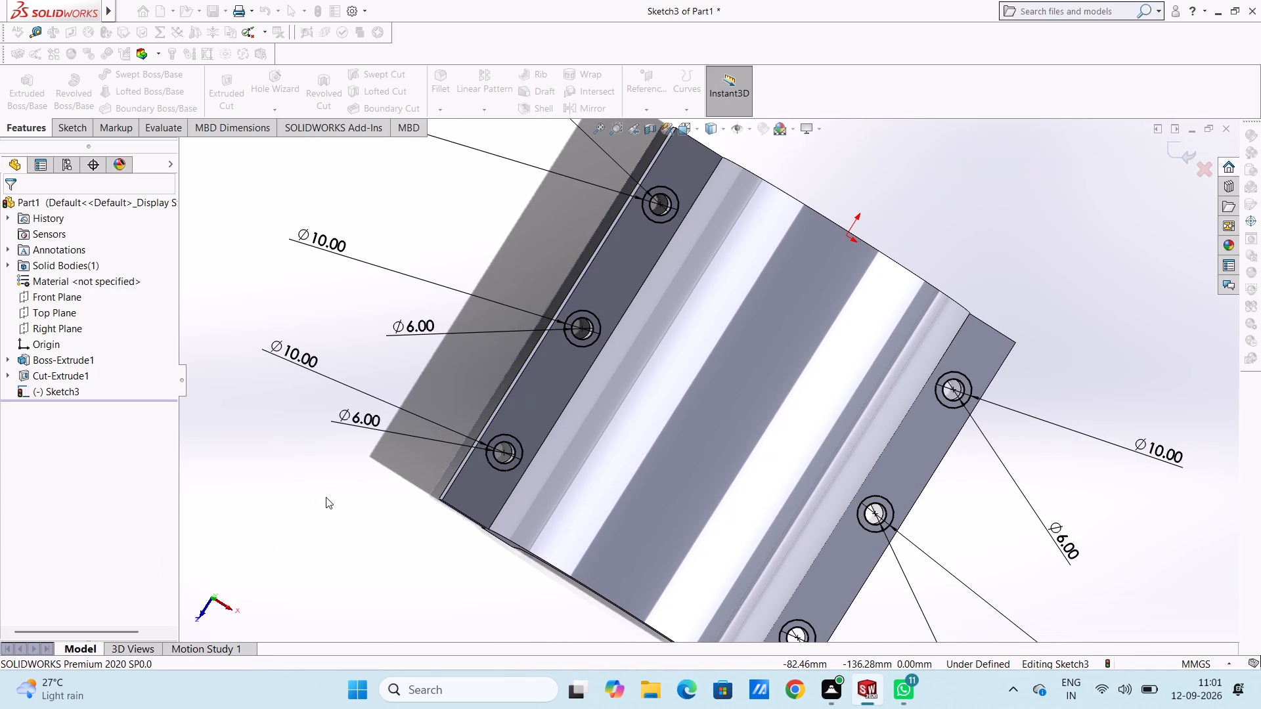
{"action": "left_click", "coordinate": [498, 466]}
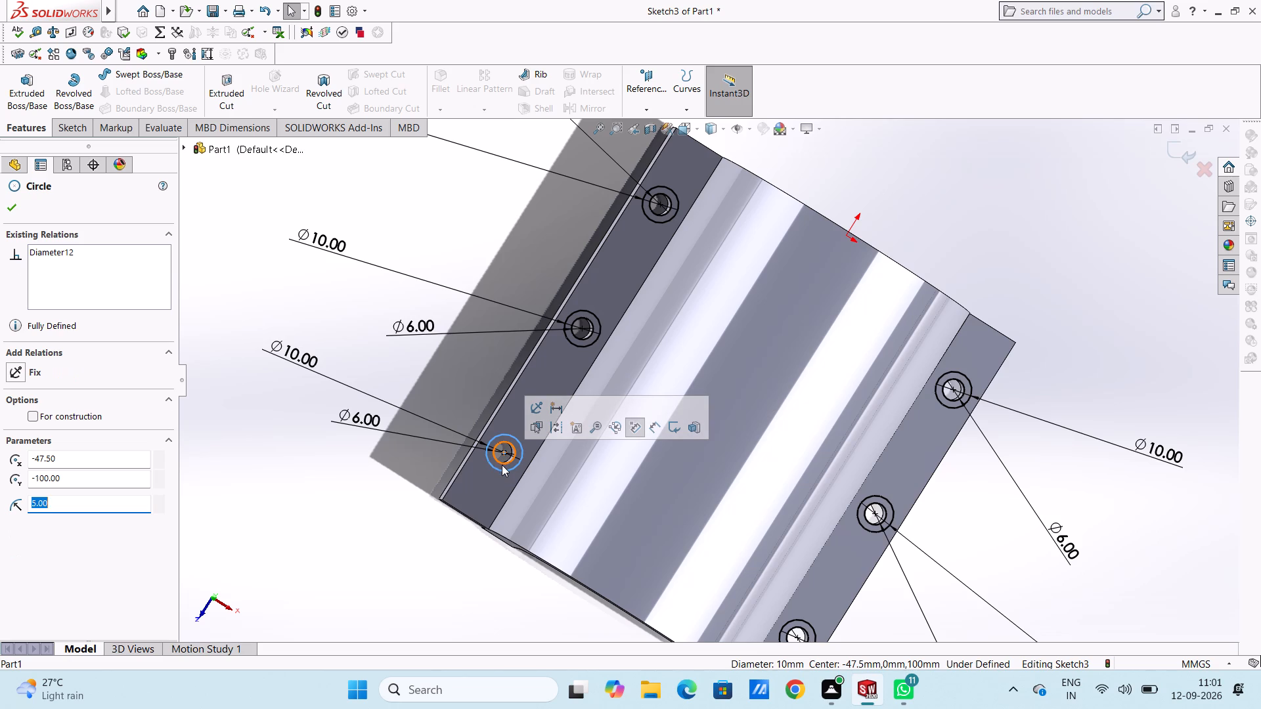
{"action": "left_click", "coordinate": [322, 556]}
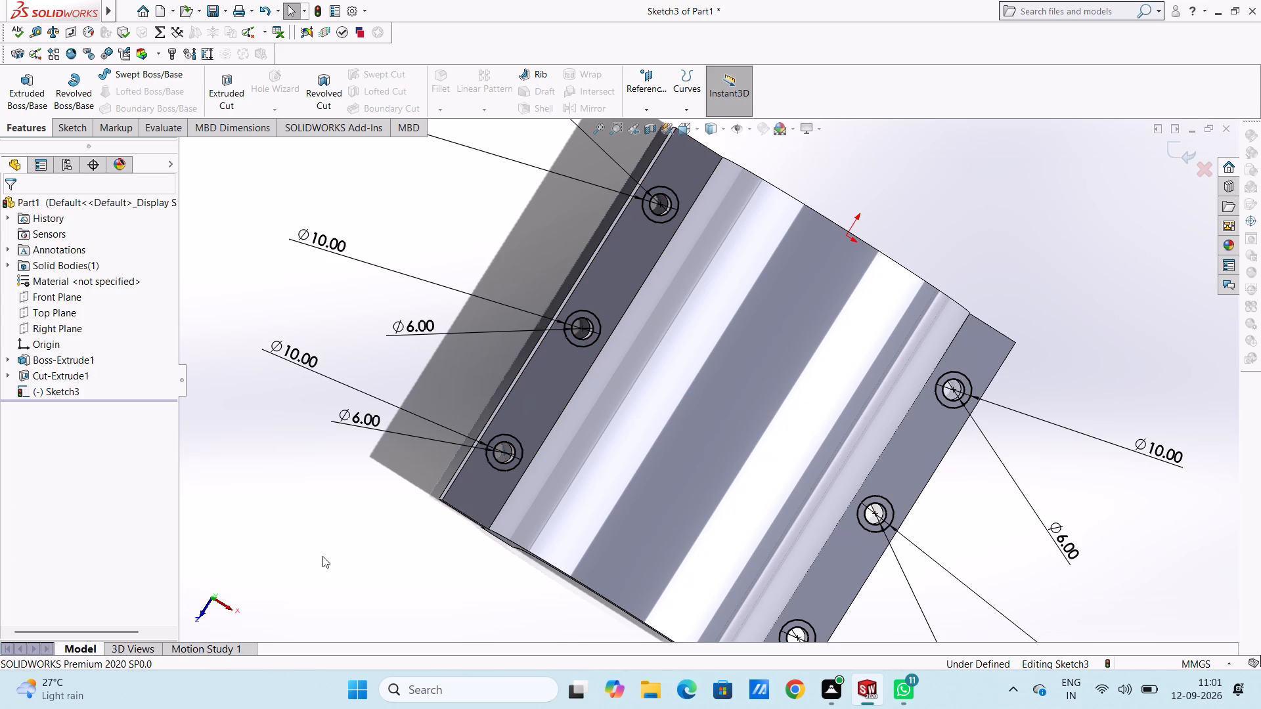
Cut-extrude the six ring regions between the 10 mm and 6 mm circles on both flanges to a blind depth of 2 mm.
{"action": "left_click", "coordinate": [239, 97]}
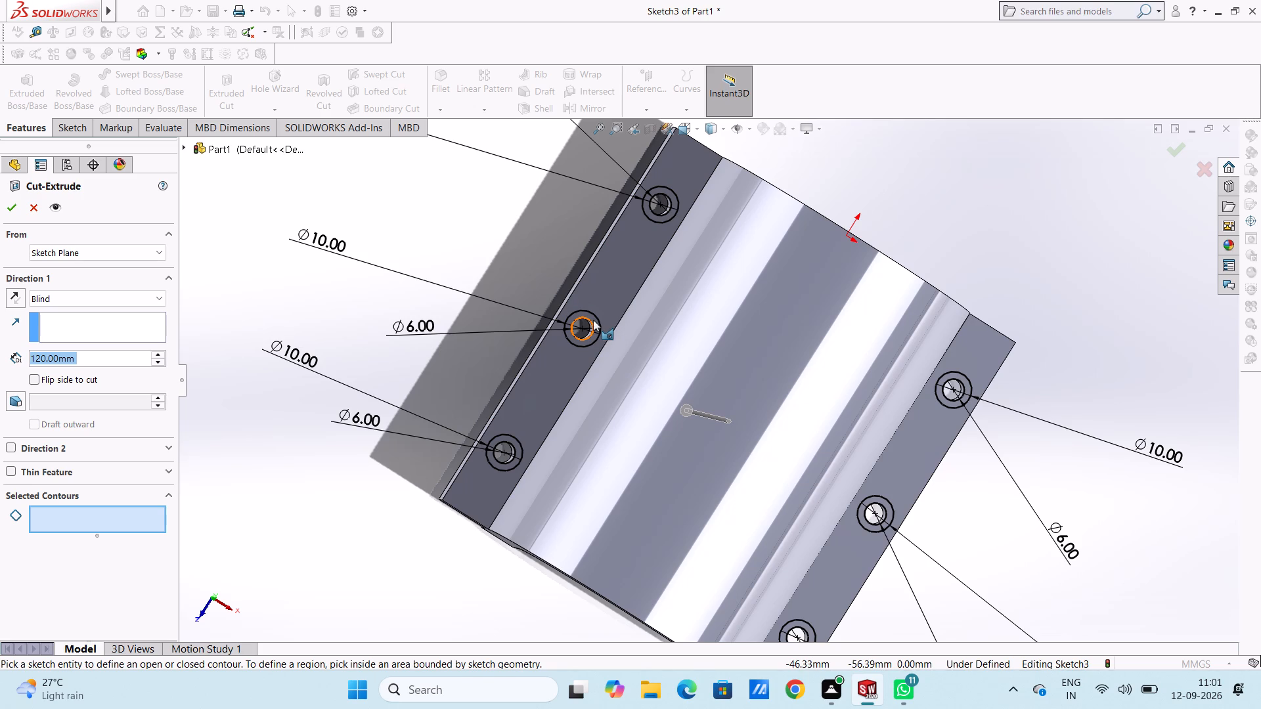
{"action": "scroll", "coordinate": [593, 320], "scroll_direction": "down", "scroll_amount": 4, "text": "ctrl"}
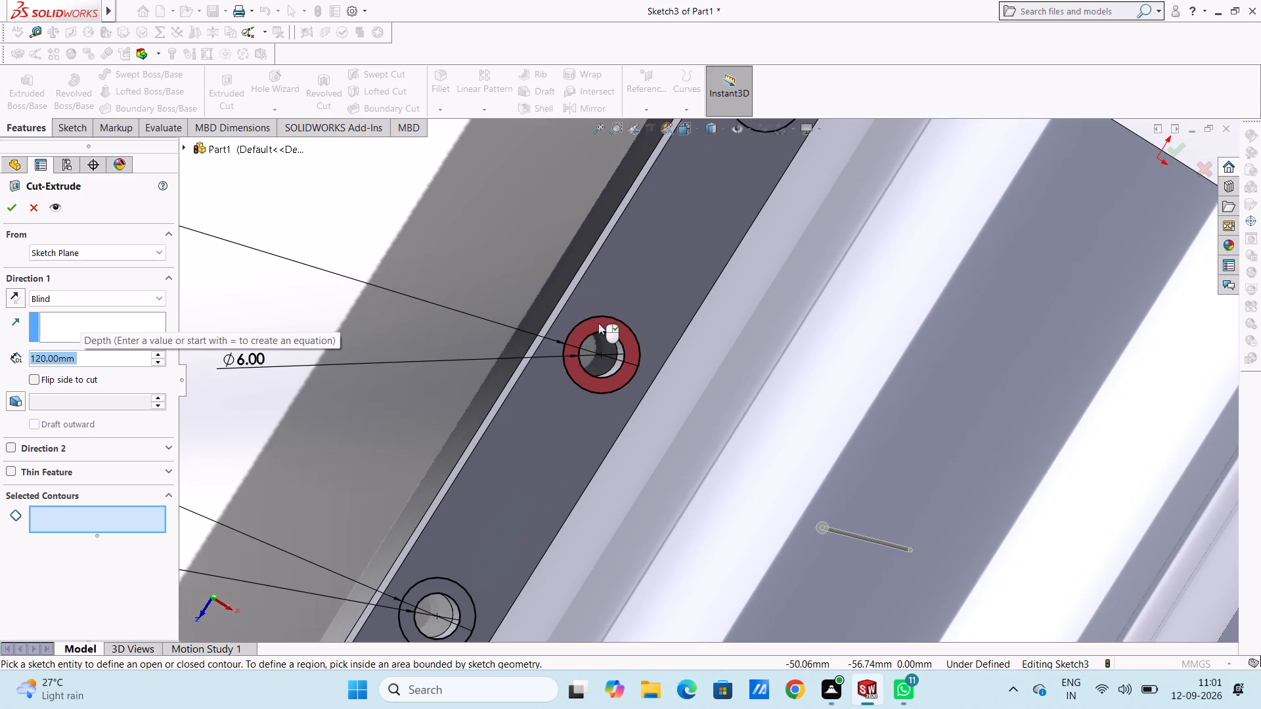
{"action": "left_click", "coordinate": [599, 323]}
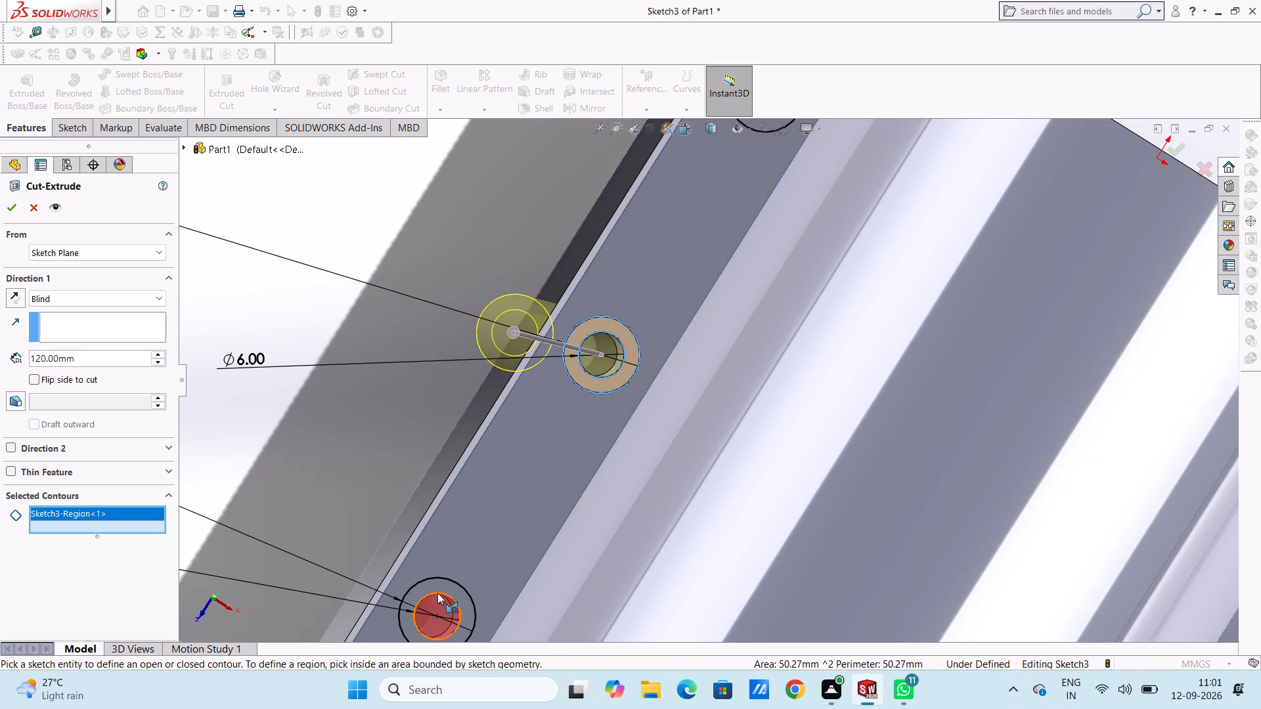
{"action": "left_click", "coordinate": [445, 589]}
{"action": "scroll", "coordinate": [445, 589], "scroll_direction": "up", "scroll_amount": 3, "text": "ctrl"}
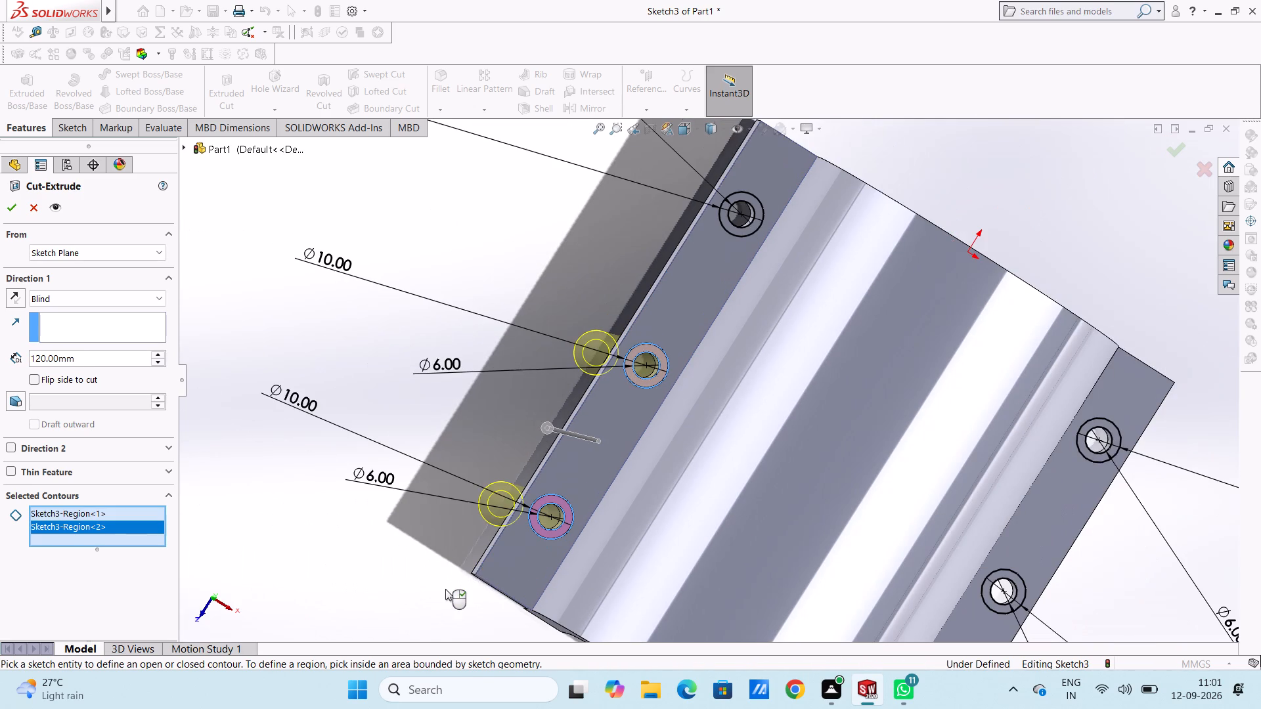
{"action": "left_click", "coordinate": [753, 200]}
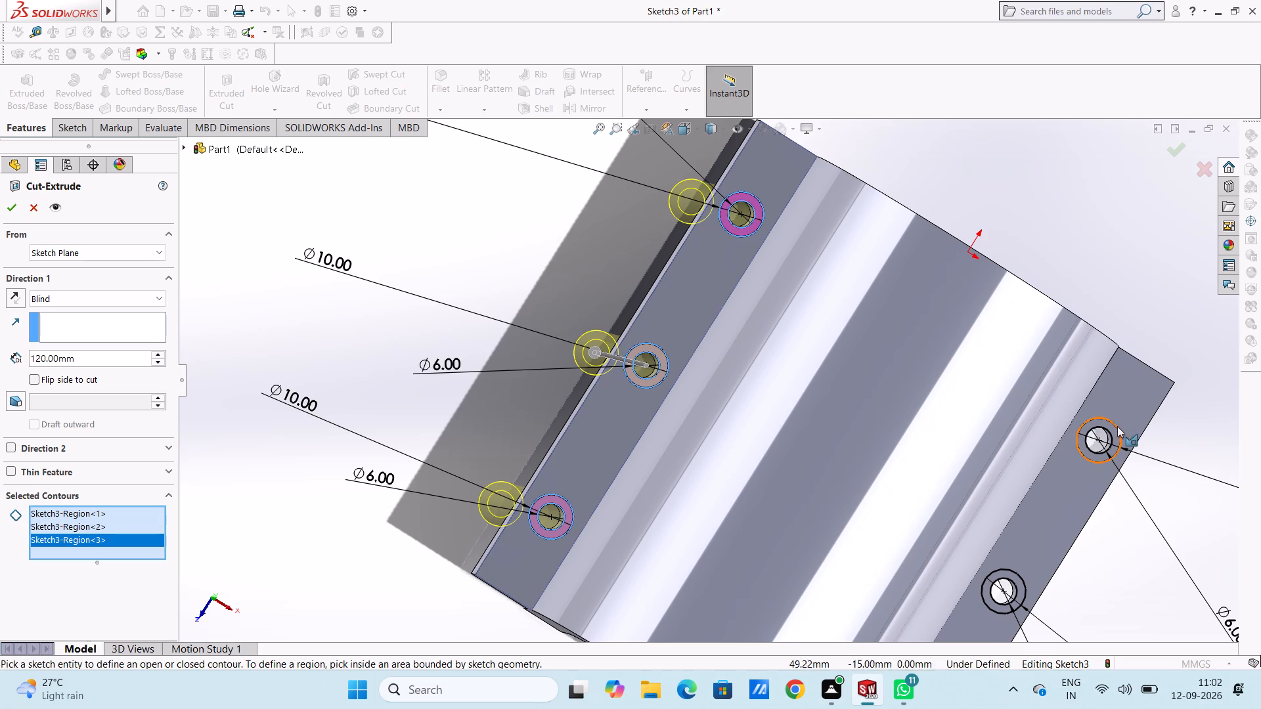
{"action": "left_click", "coordinate": [1115, 434]}
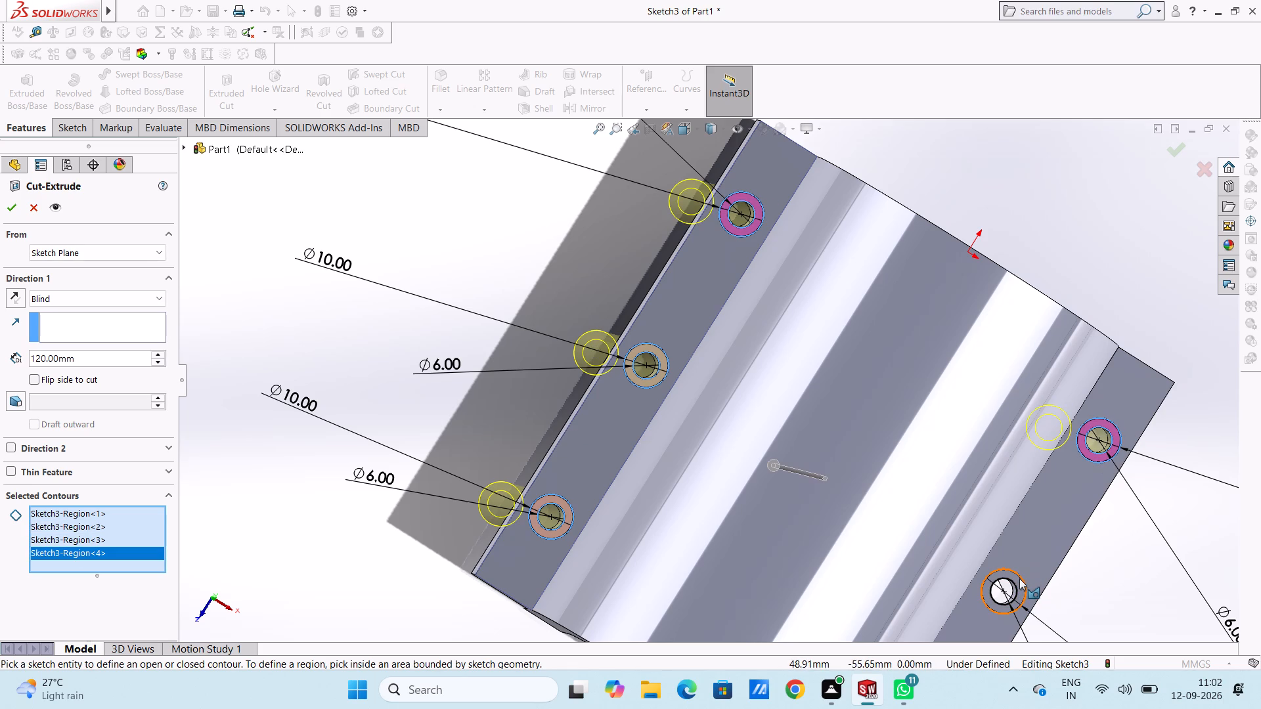
{"action": "left_click", "coordinate": [1016, 578]}
{"action": "scroll", "coordinate": [1016, 578], "scroll_direction": "up", "scroll_amount": 5, "text": "ctrl"}
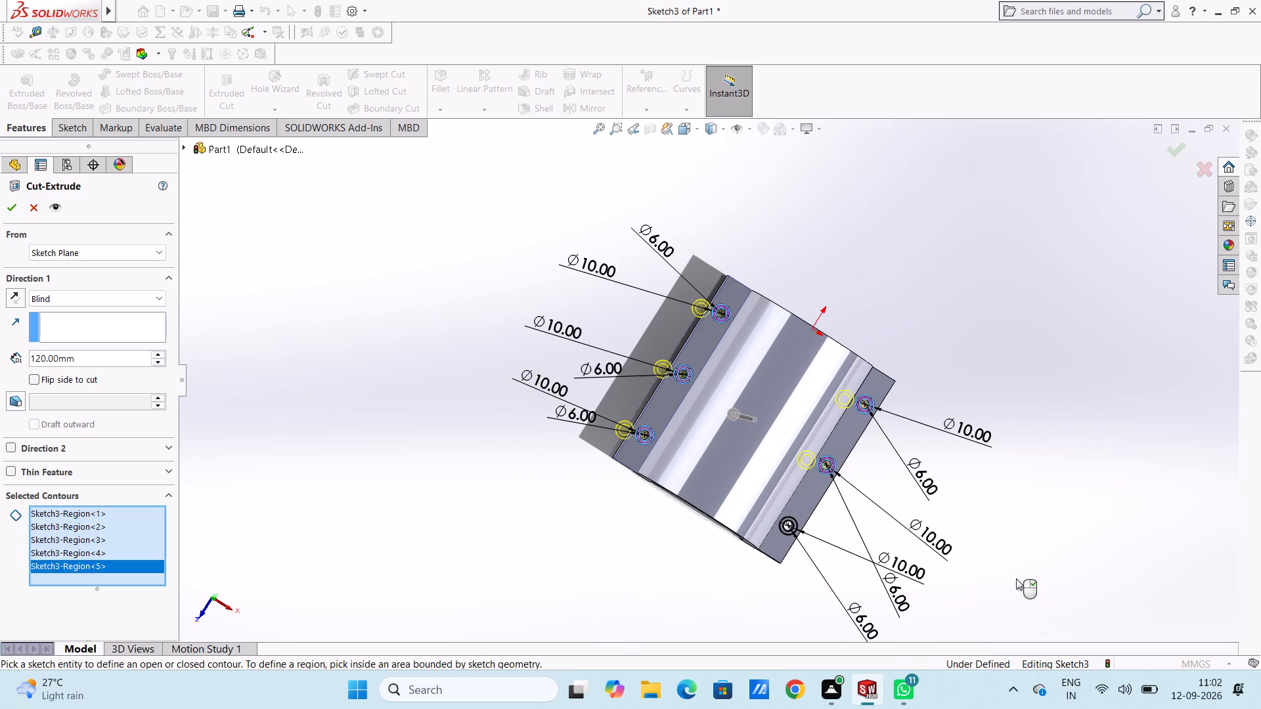
{"action": "scroll", "coordinate": [826, 549], "scroll_direction": "down", "scroll_amount": 4, "text": "ctrl"}
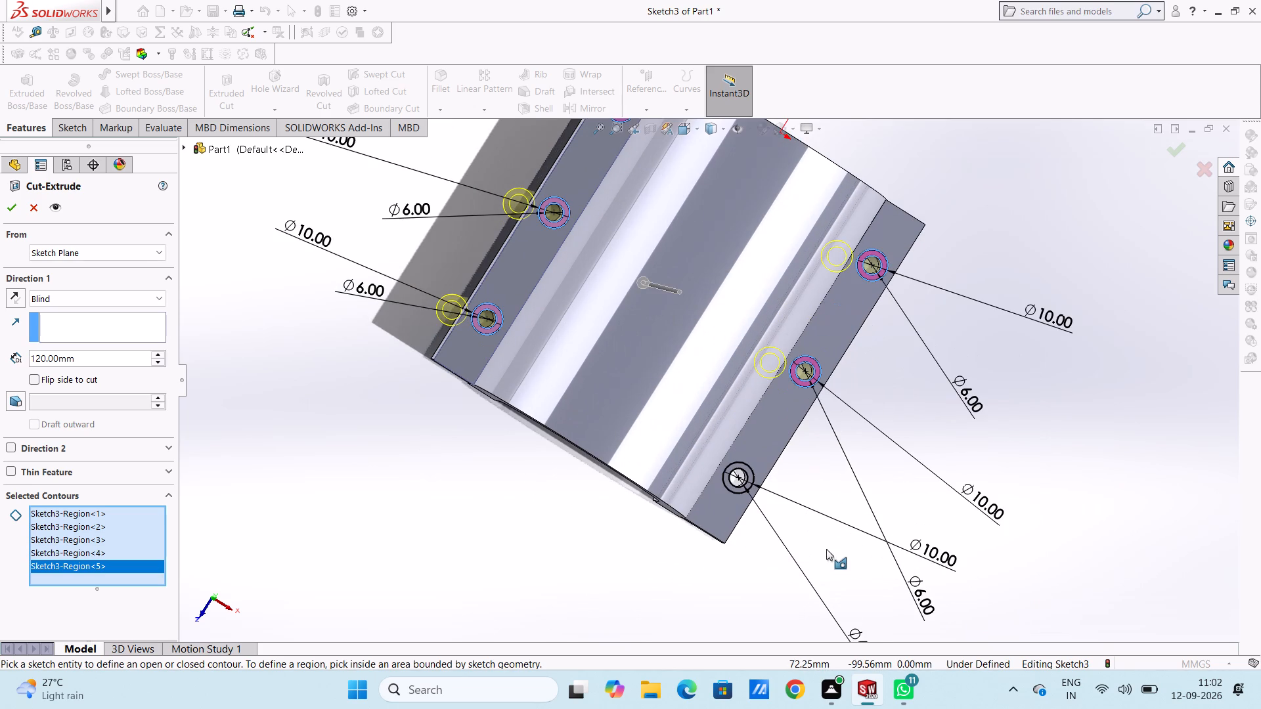
{"action": "scroll", "coordinate": [826, 549], "scroll_direction": "down", "scroll_amount": 3, "text": "ctrl"}
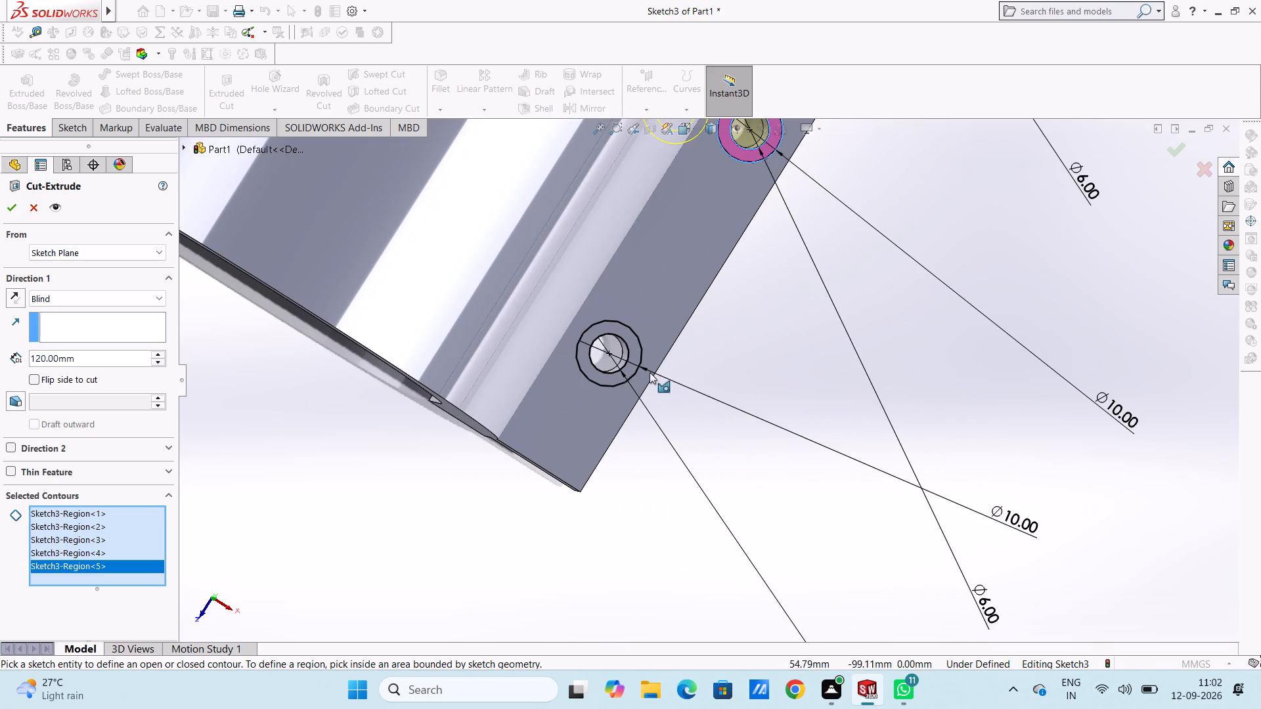
{"action": "left_click", "coordinate": [634, 354]}
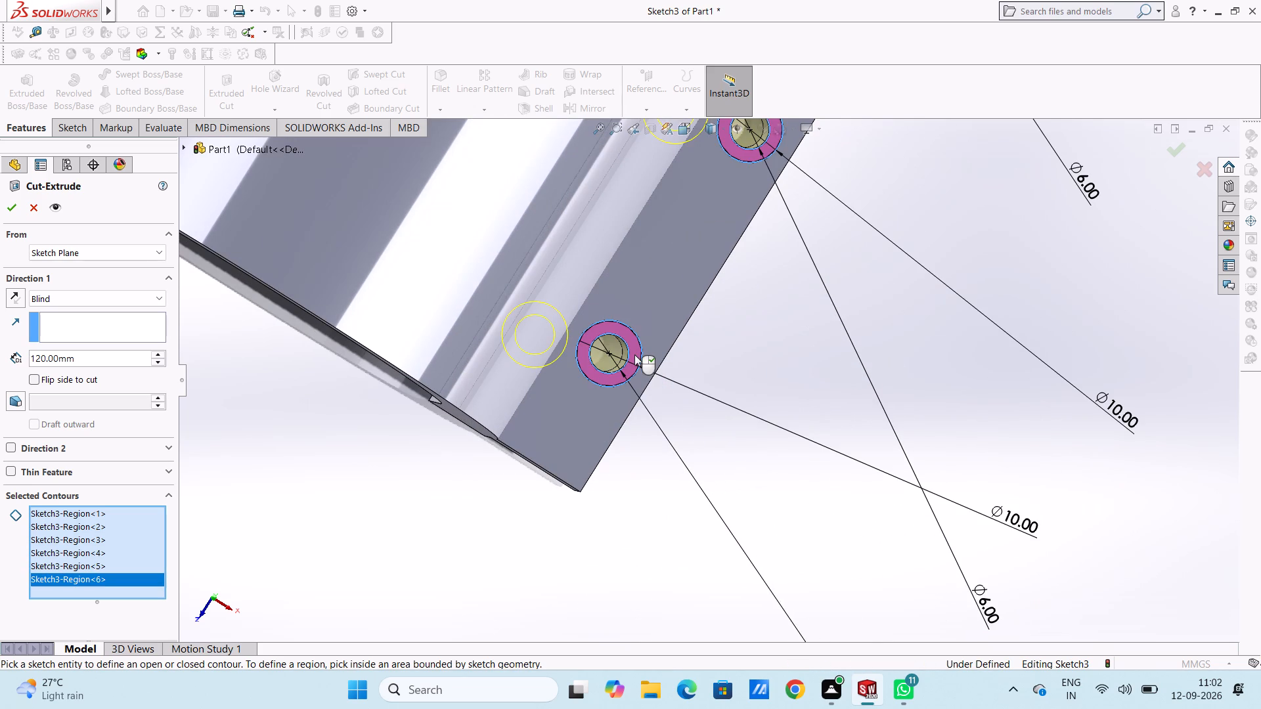
{"action": "double_click", "coordinate": [109, 358]}
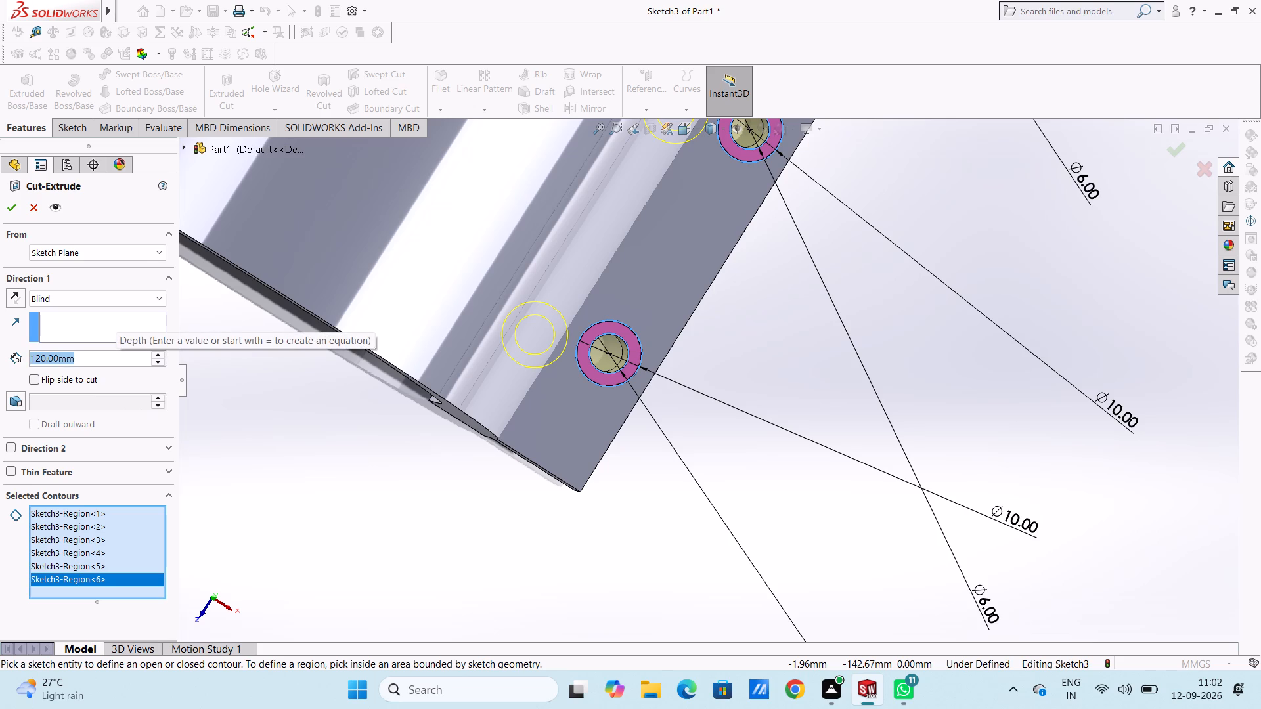
{"action": "key", "text": "2"}
{"action": "key", "text": "Return"}
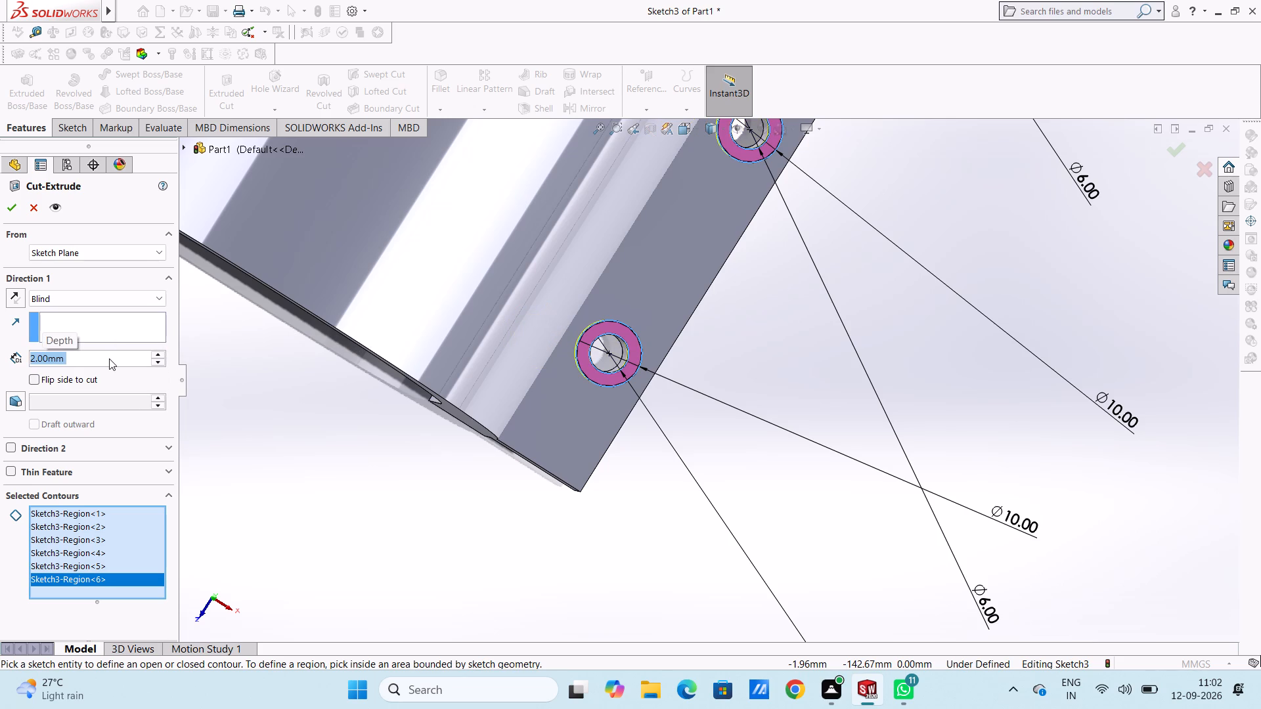
{"action": "left_click", "coordinate": [6, 208]}
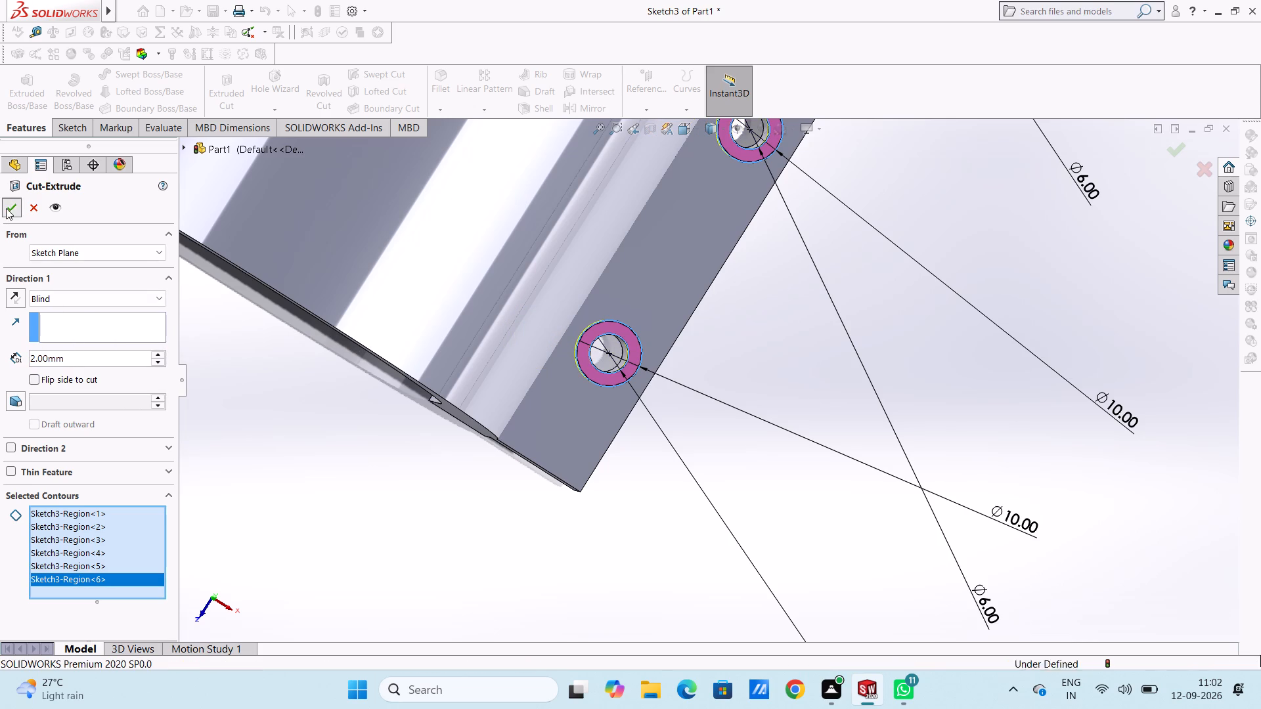
{"action": "left_click", "coordinate": [234, 404]}
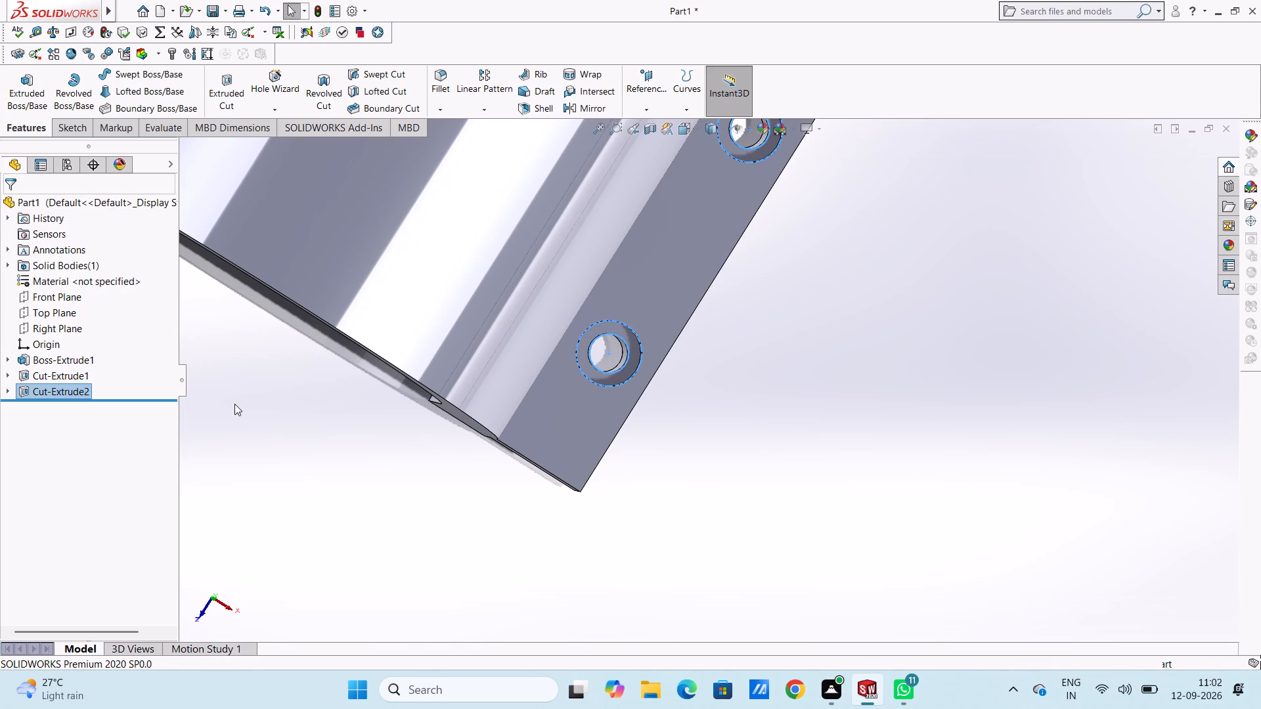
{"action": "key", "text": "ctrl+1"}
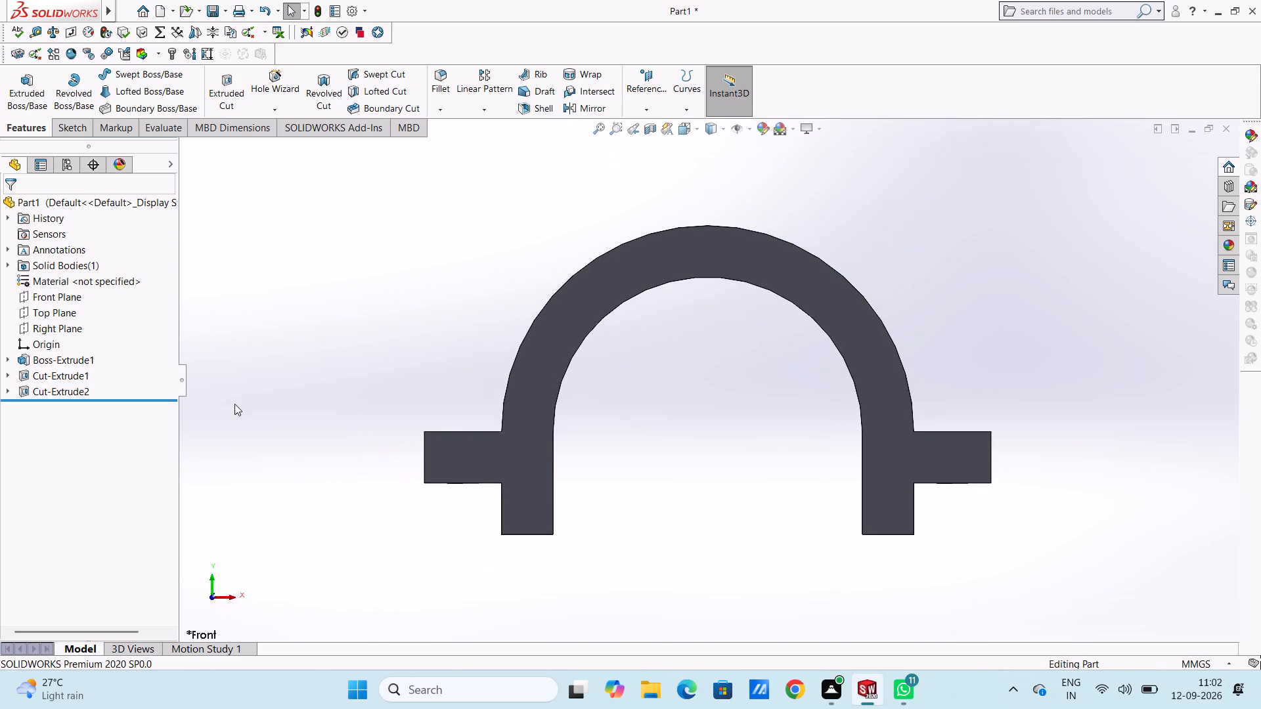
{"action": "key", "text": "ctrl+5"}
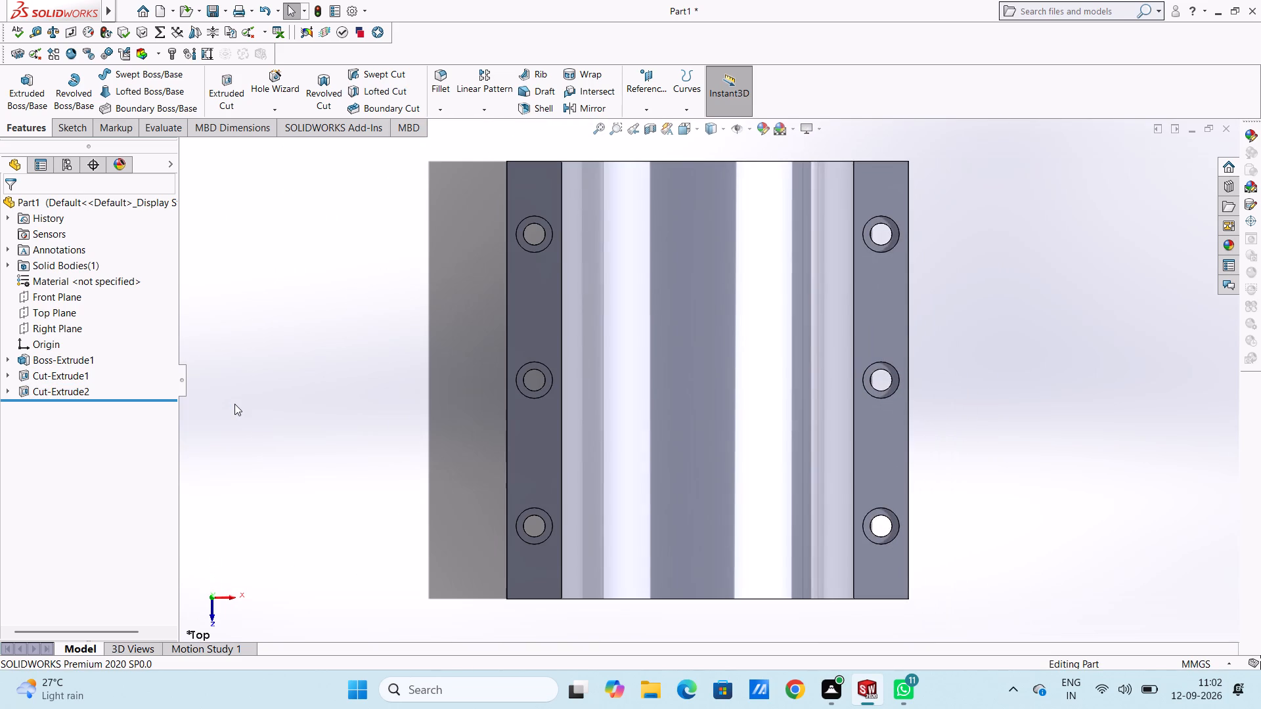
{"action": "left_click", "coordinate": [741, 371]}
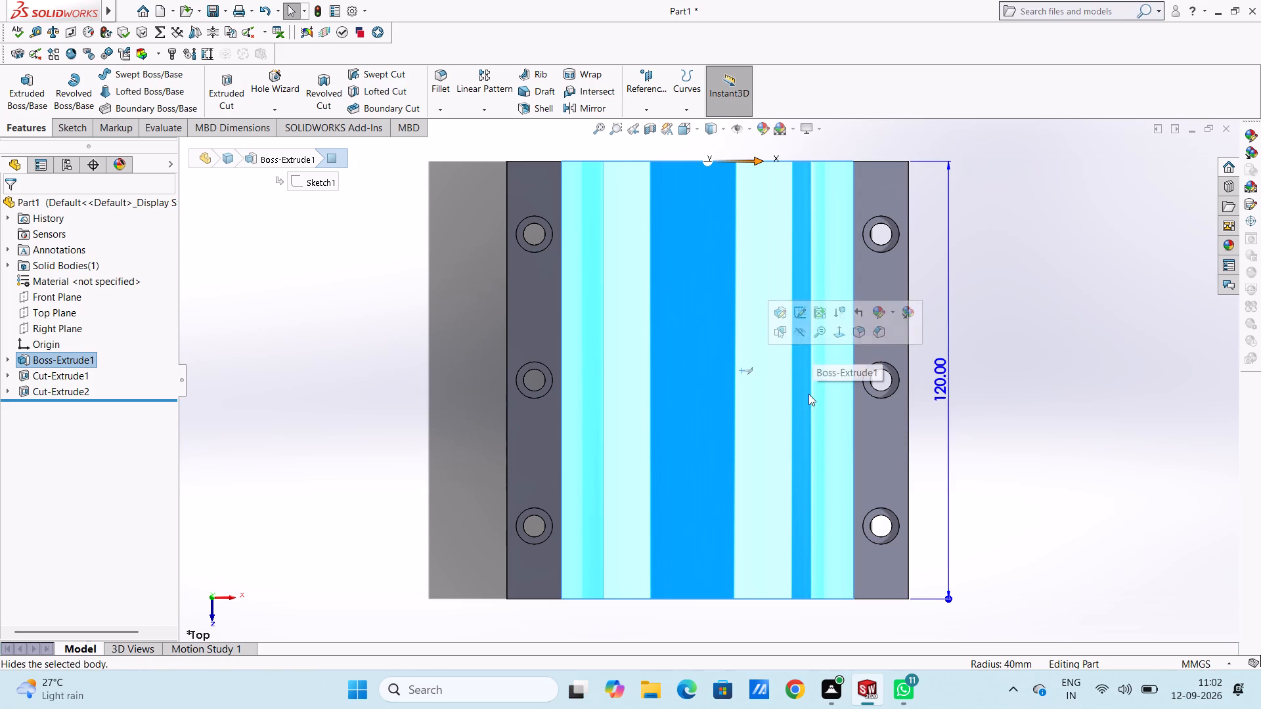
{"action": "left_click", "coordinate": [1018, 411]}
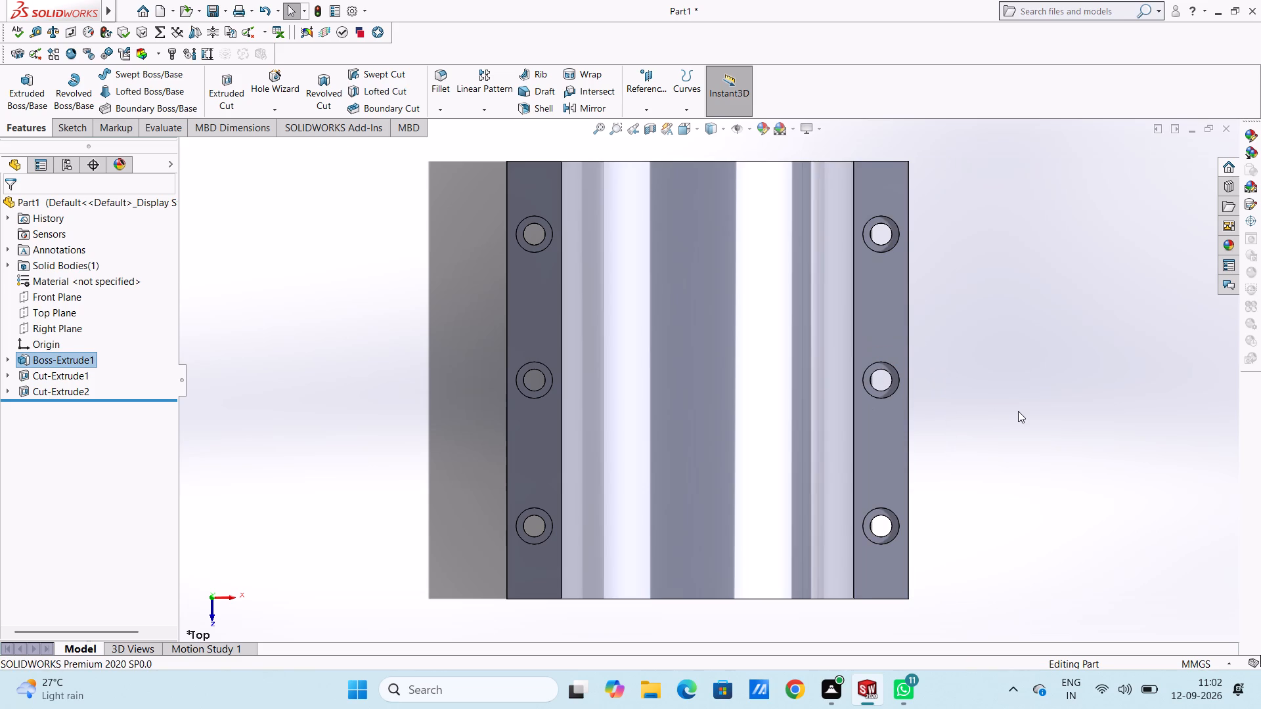
Start a reference plane using the Top Plane as its first reference.
{"action": "key", "text": "ctrl+1"}
{"action": "scroll", "coordinate": [1018, 411], "scroll_direction": "up", "scroll_amount": 1, "text": "ctrl"}
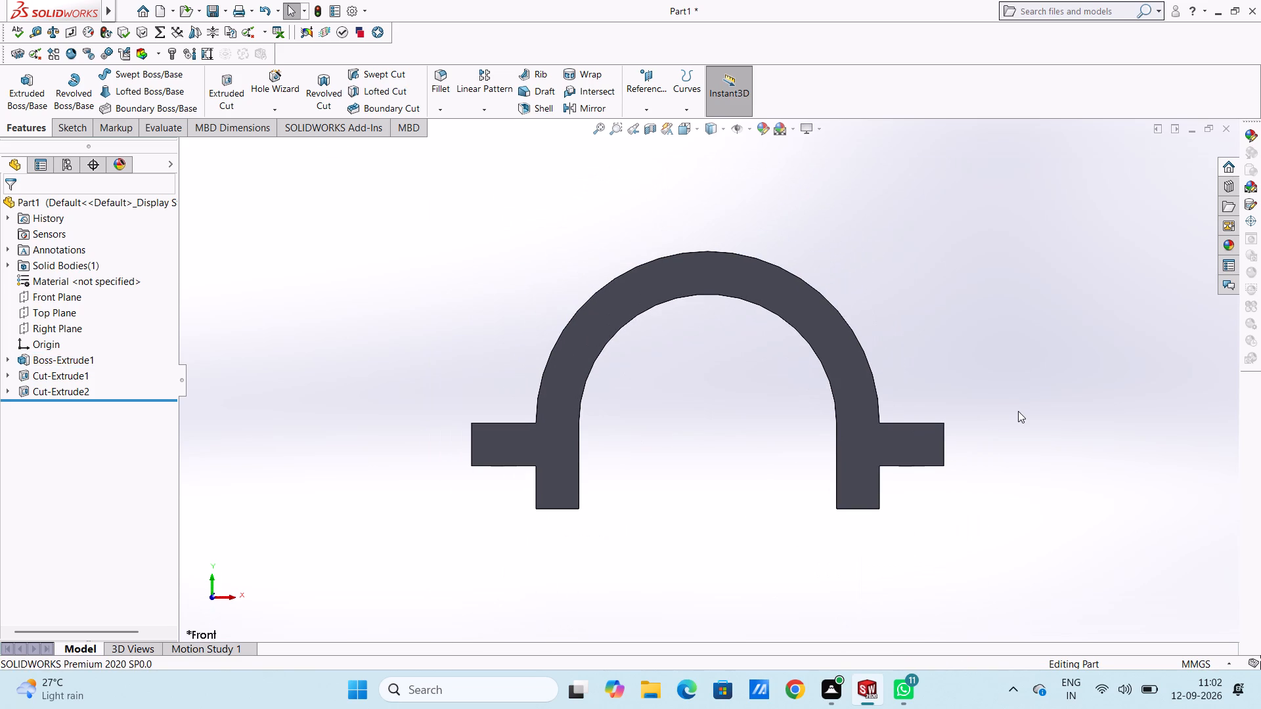
{"action": "scroll", "coordinate": [1018, 411], "scroll_direction": "up", "scroll_amount": 1, "text": "ctrl"}
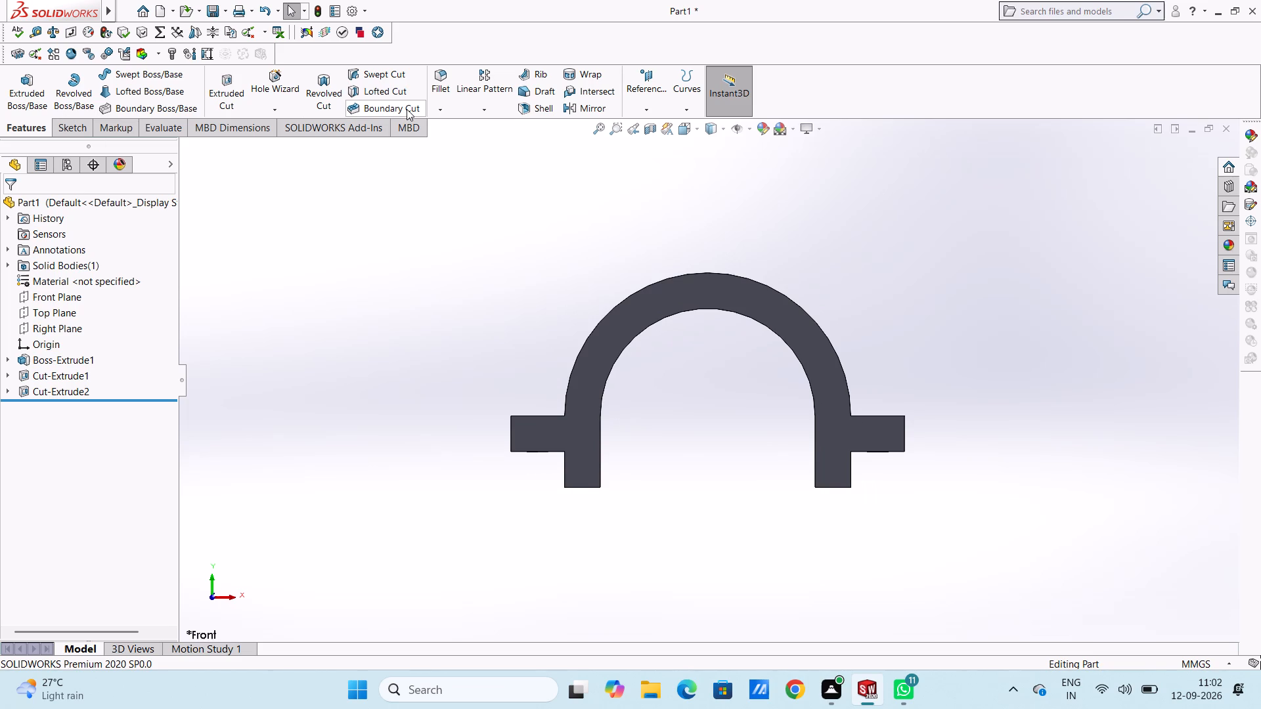
{"action": "left_click", "coordinate": [650, 84]}
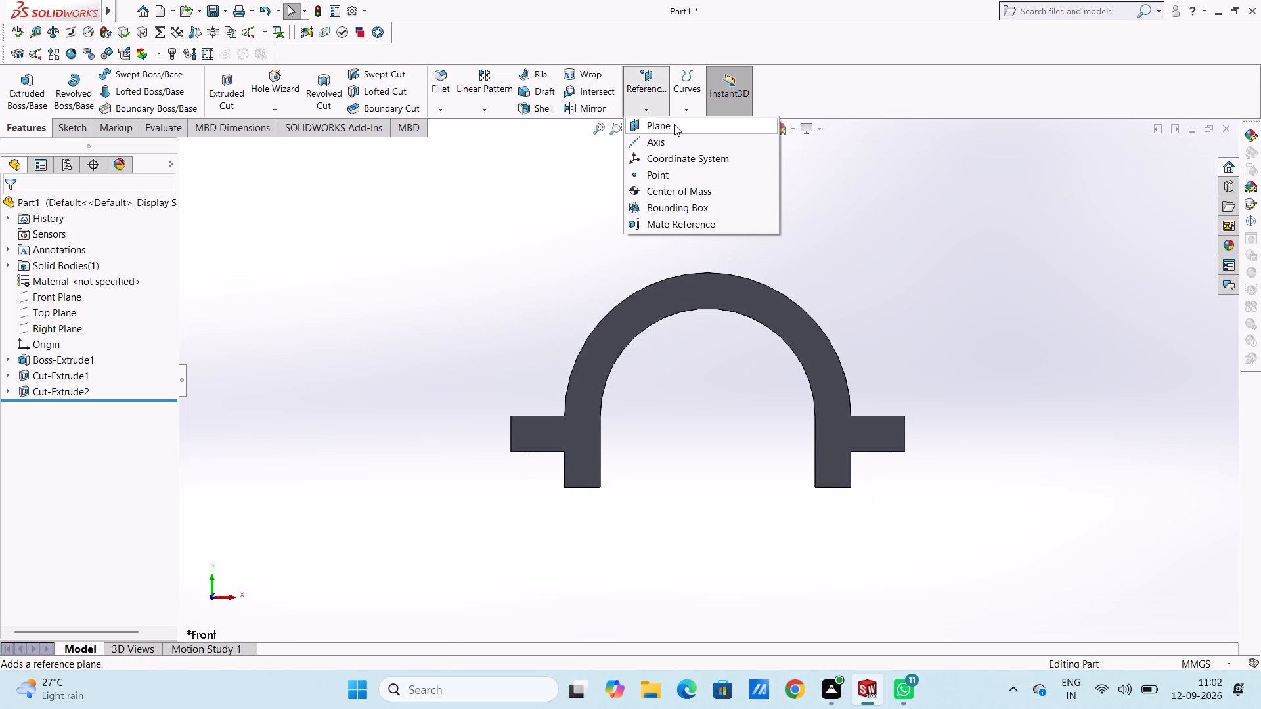
{"action": "left_click", "coordinate": [675, 125]}
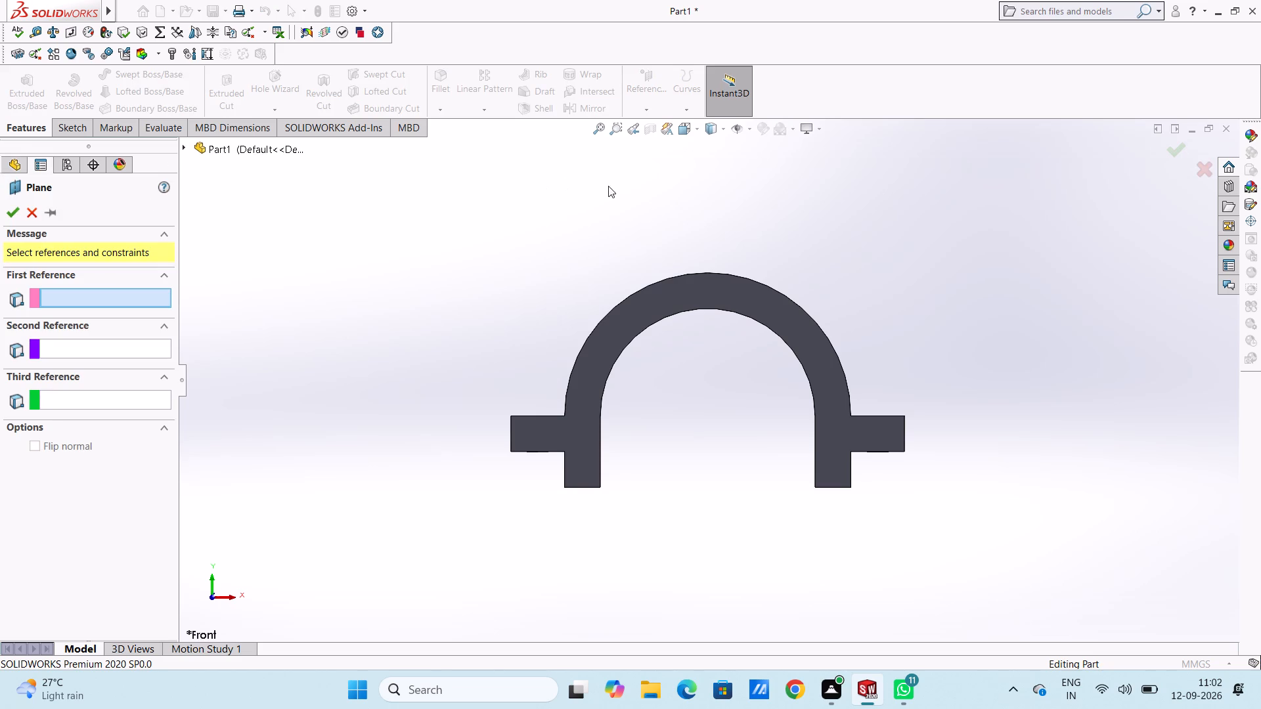
{"action": "left_click", "coordinate": [200, 151]}
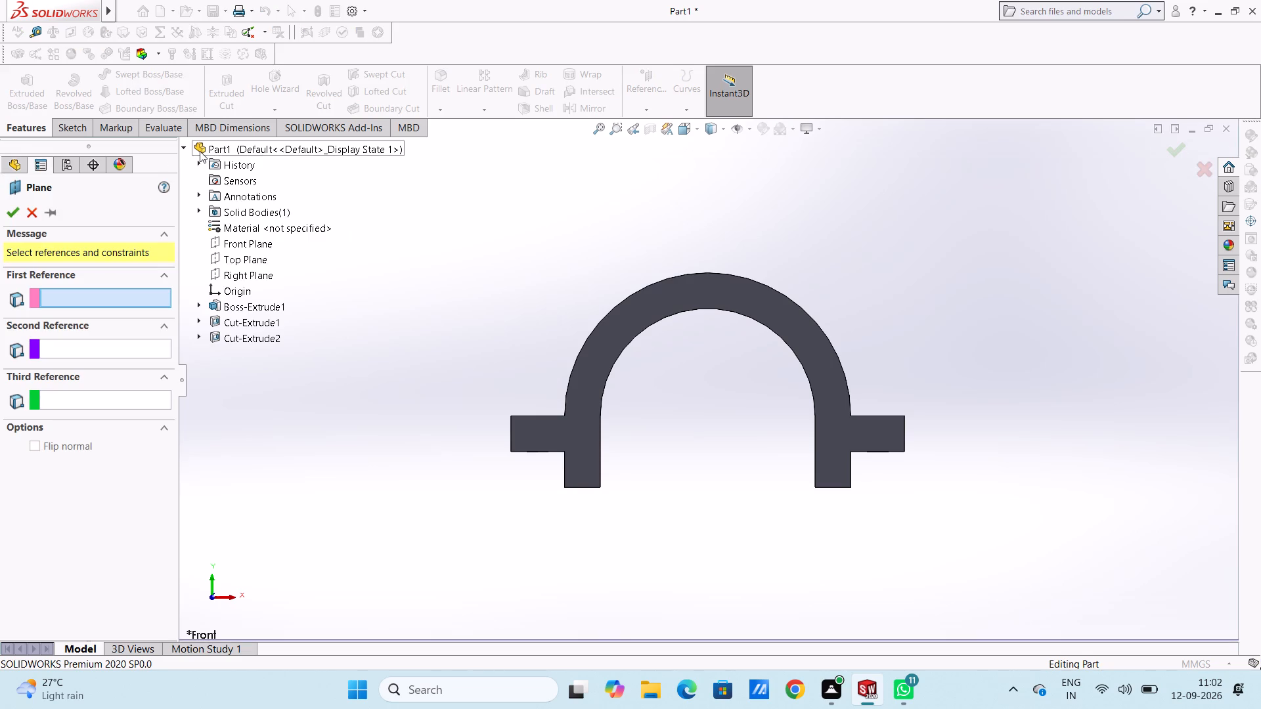
{"action": "left_click", "coordinate": [264, 263]}
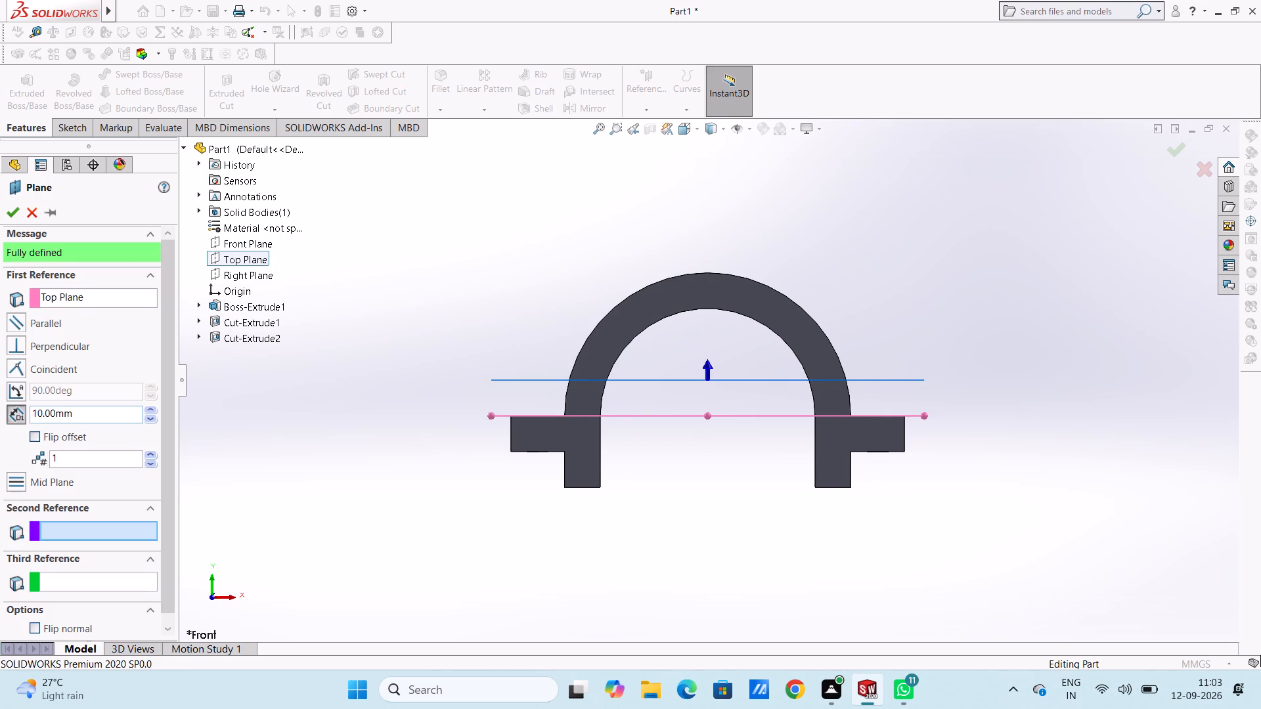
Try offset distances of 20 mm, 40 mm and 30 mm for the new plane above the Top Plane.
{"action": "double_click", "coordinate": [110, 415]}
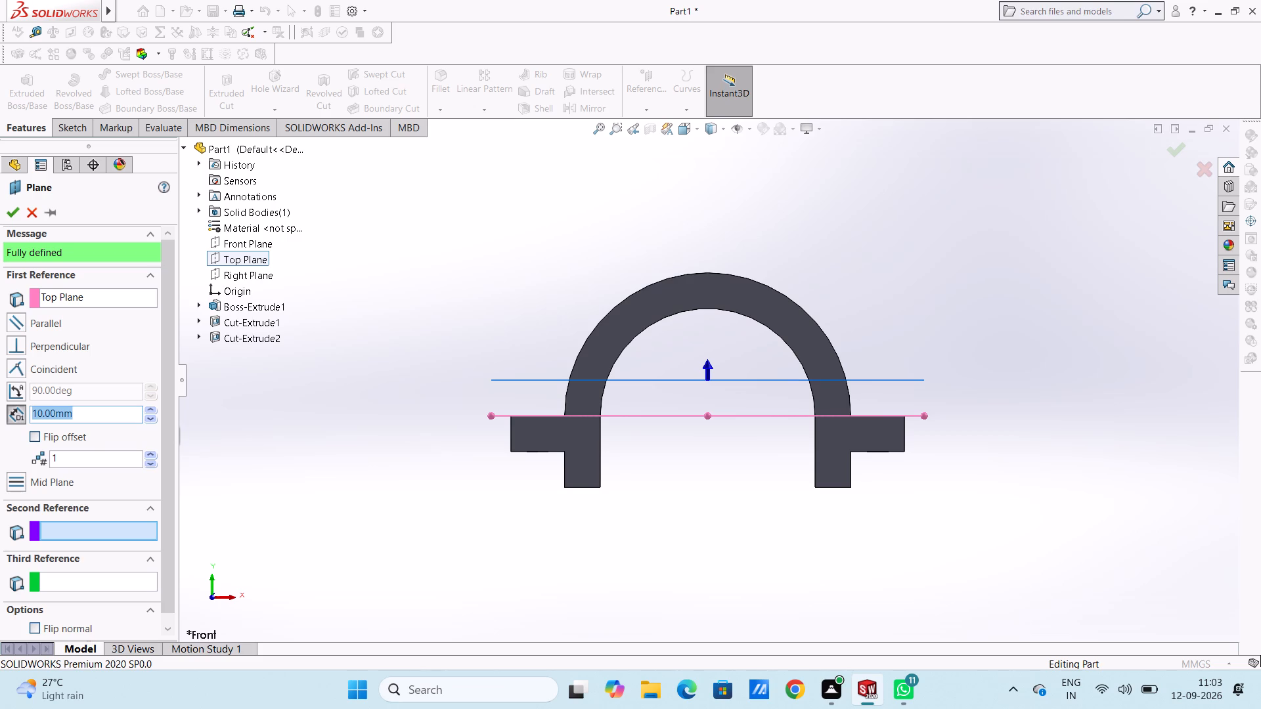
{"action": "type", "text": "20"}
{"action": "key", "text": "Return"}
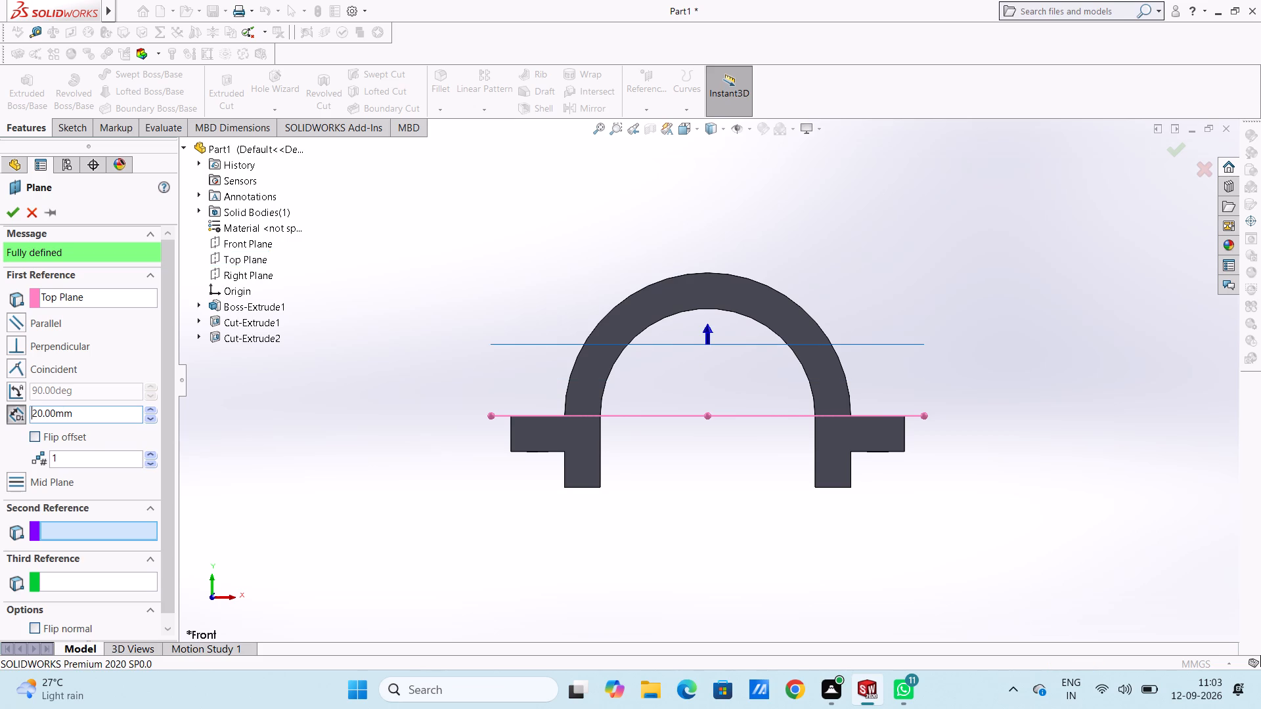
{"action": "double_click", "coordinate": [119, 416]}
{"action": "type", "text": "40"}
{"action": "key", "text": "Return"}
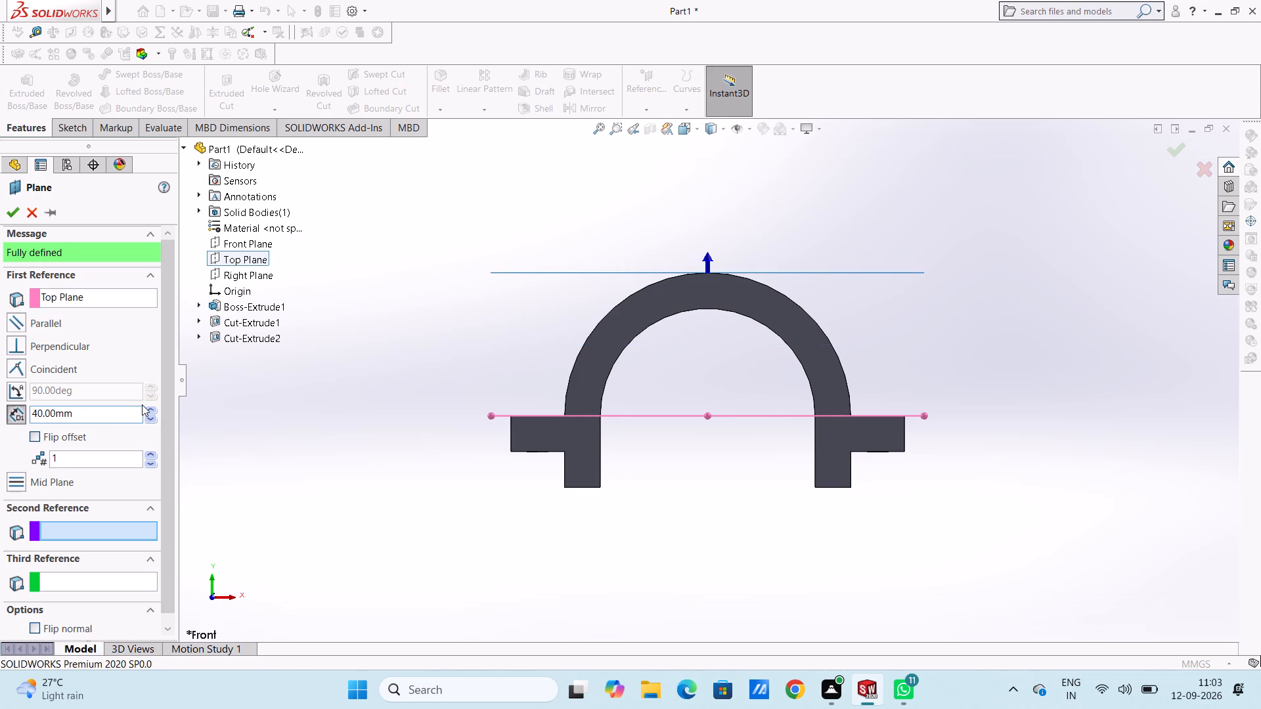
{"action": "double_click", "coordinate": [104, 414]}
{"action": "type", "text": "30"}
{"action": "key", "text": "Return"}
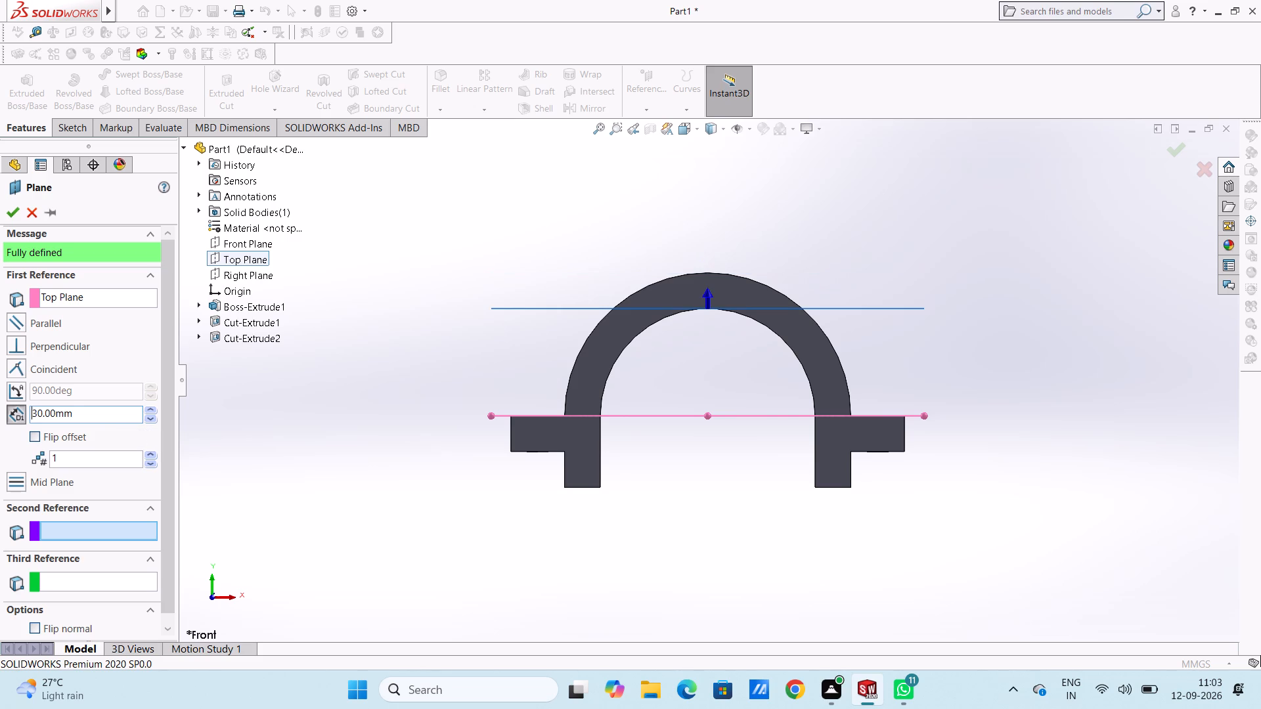
Set the plane's offset to 31 mm above the Top Plane and create it.
{"action": "double_click", "coordinate": [85, 411]}
{"action": "type", "text": "31"}
{"action": "key", "text": "Return"}
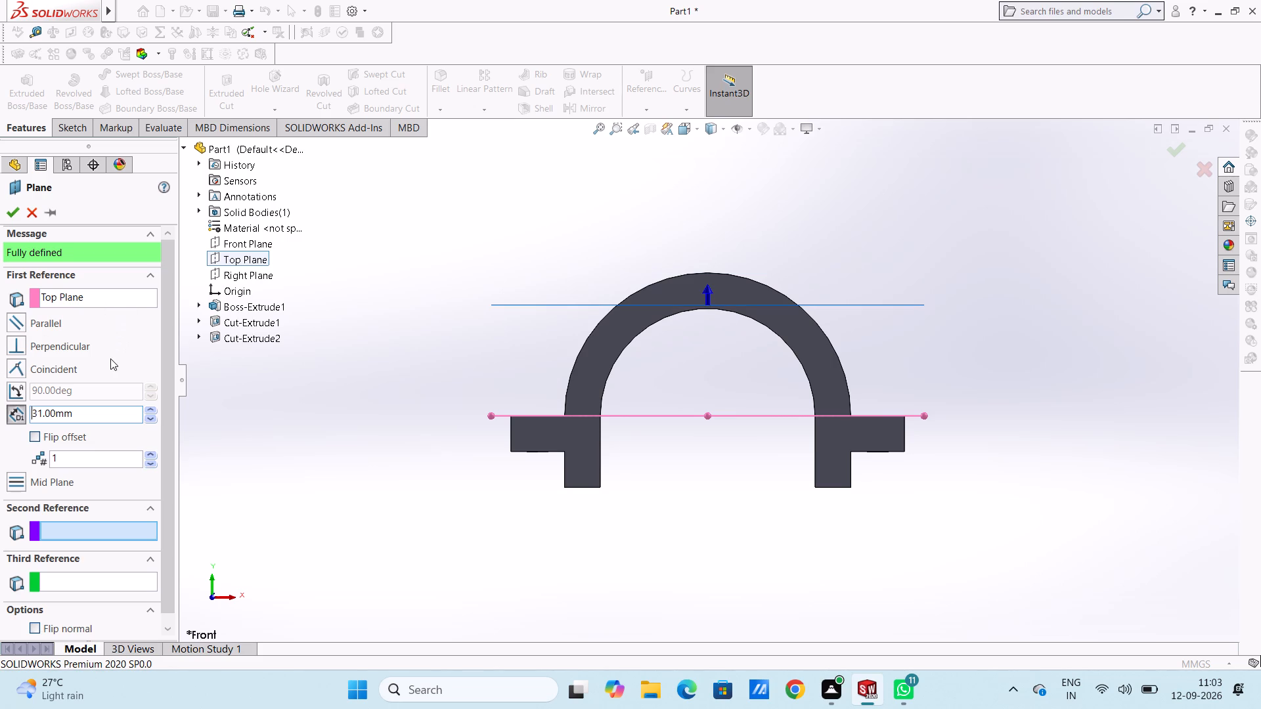
{"action": "left_click", "coordinate": [18, 213]}
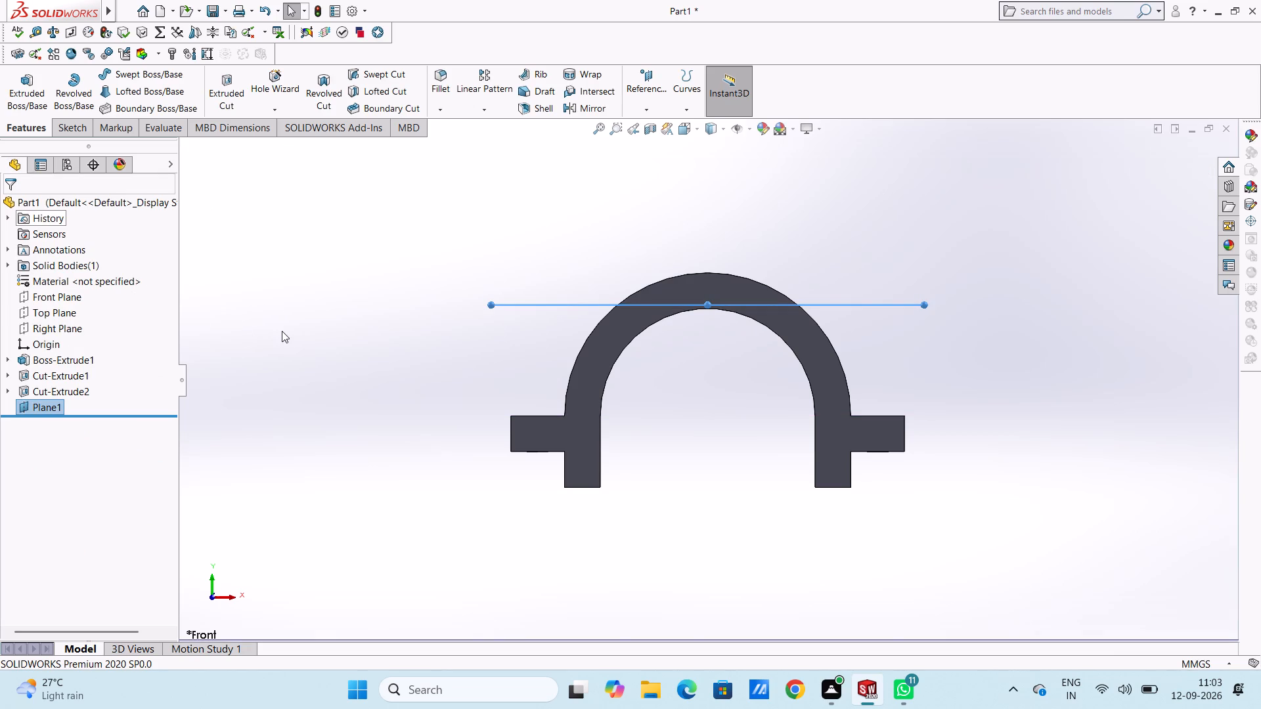
Open a new sketch on the 31 mm offset plane, viewed from the top.
{"action": "key", "text": "ctrl+5"}
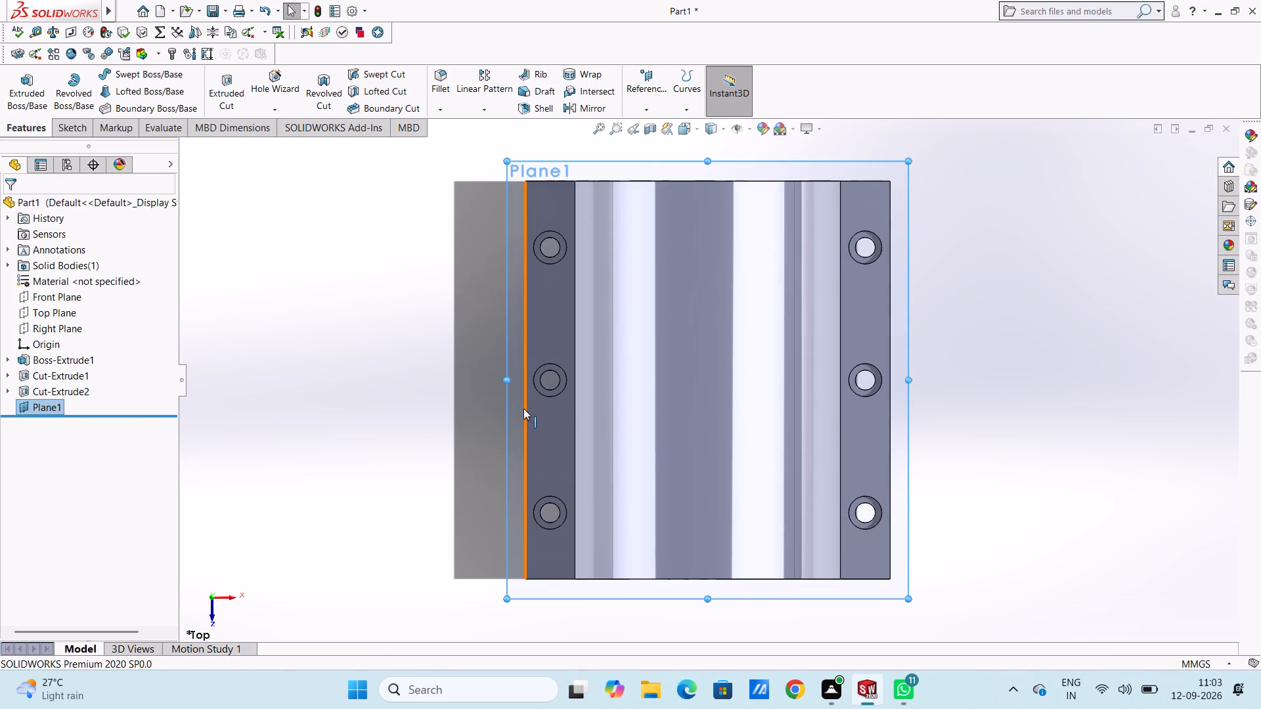
{"action": "left_click", "coordinate": [523, 408]}
{"action": "left_click", "coordinate": [372, 439]}
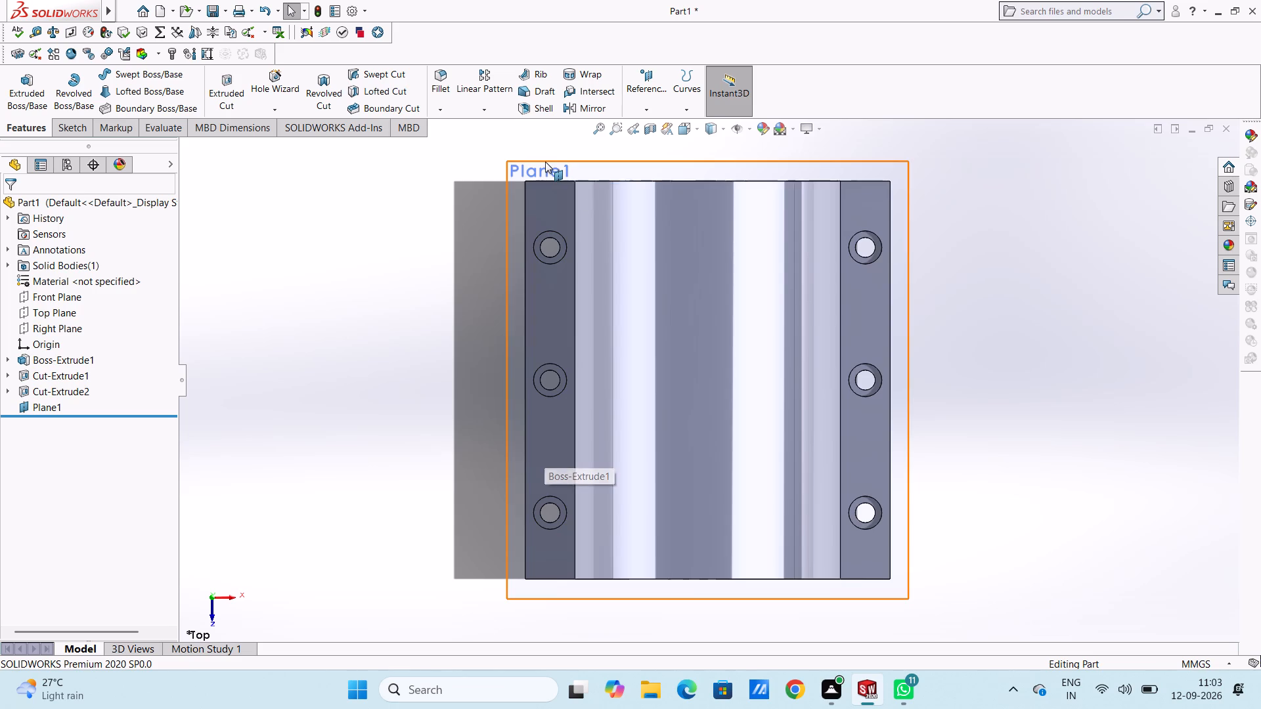
{"action": "left_click", "coordinate": [519, 173]}
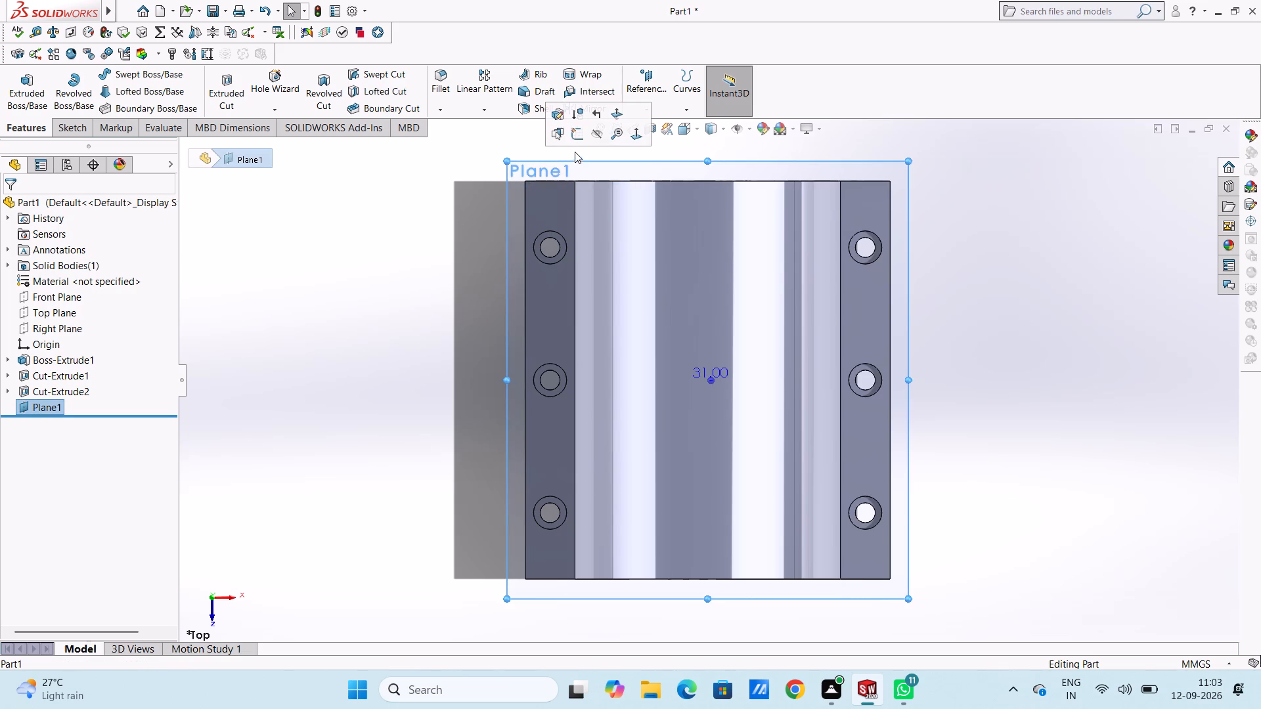
{"action": "left_click", "coordinate": [575, 139]}
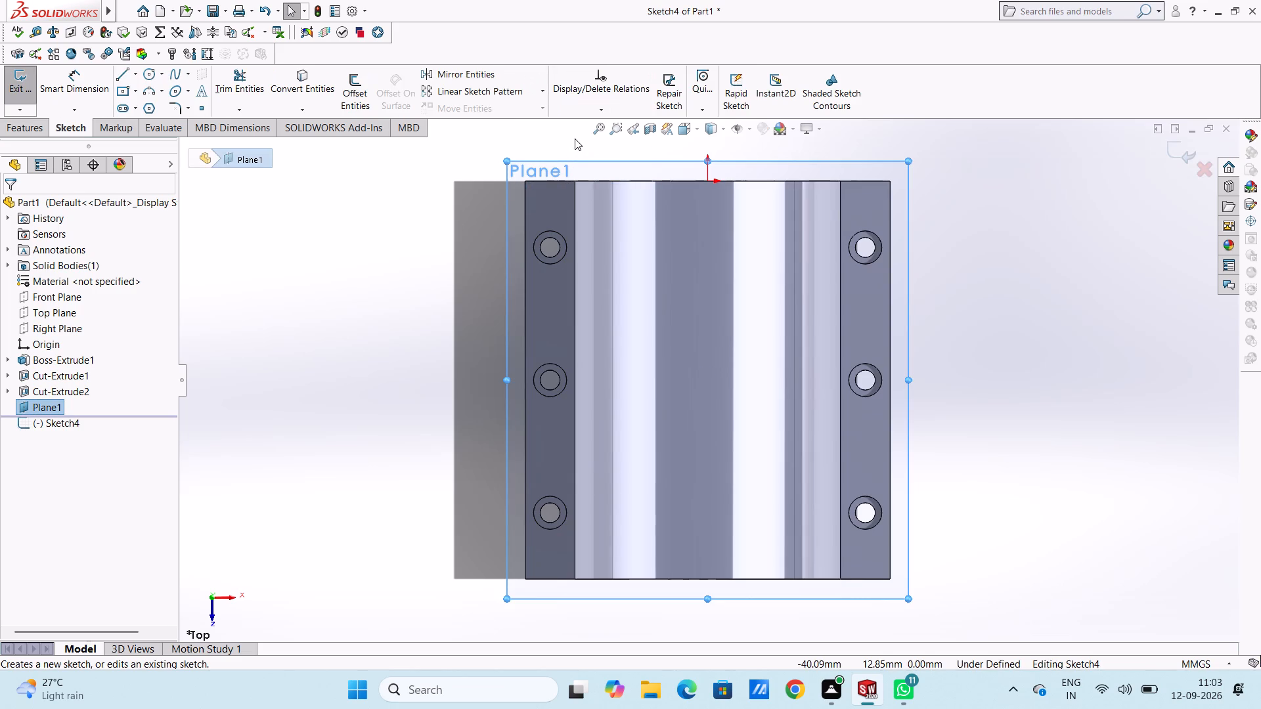
{"action": "left_click", "coordinate": [298, 284]}
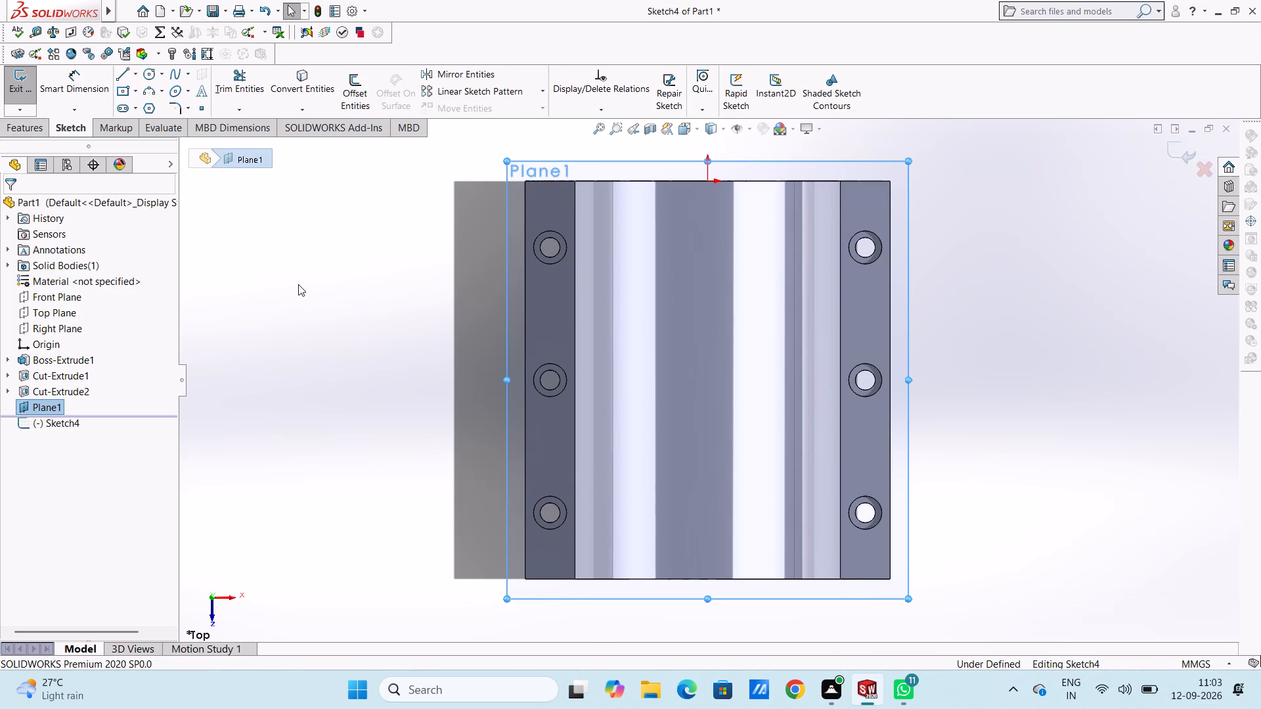
{"action": "scroll", "coordinate": [298, 284], "scroll_direction": "up", "scroll_amount": 1, "text": "ctrl"}
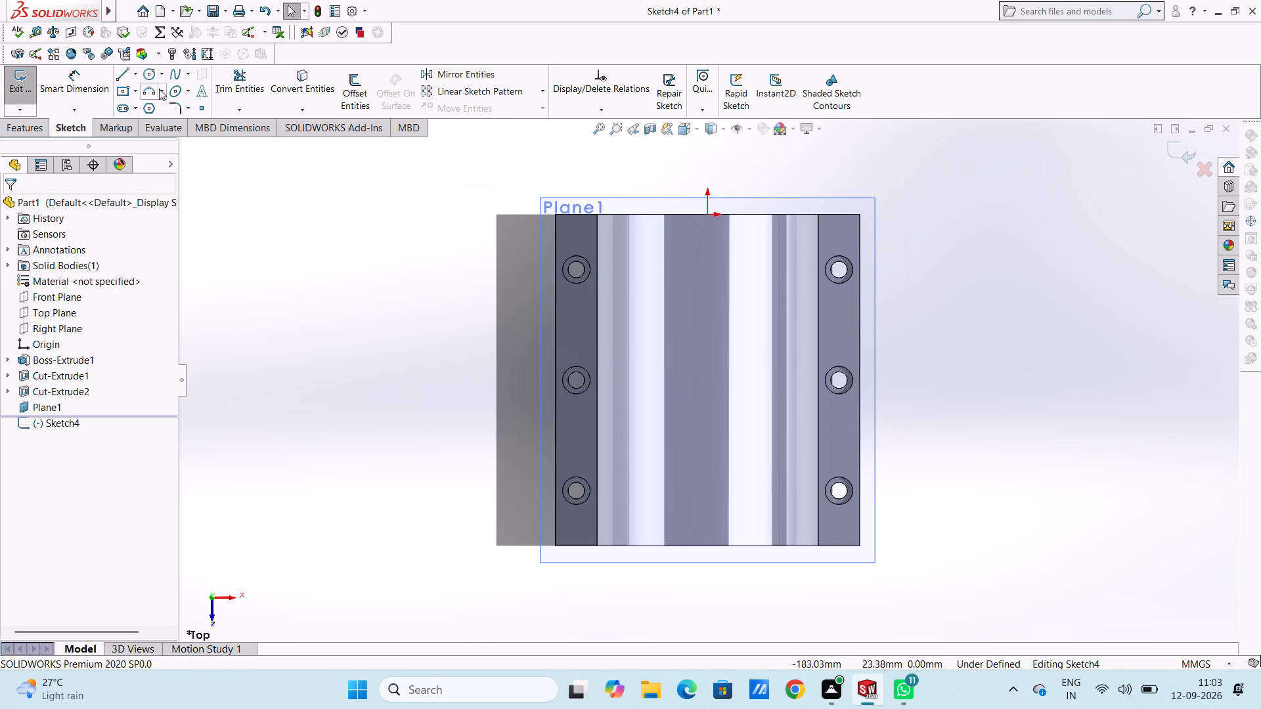
Draw two 20 mm radius circles vertically aligned with the origin, centred about 28 mm and 89 mm below it.
{"action": "left_click", "coordinate": [148, 79]}
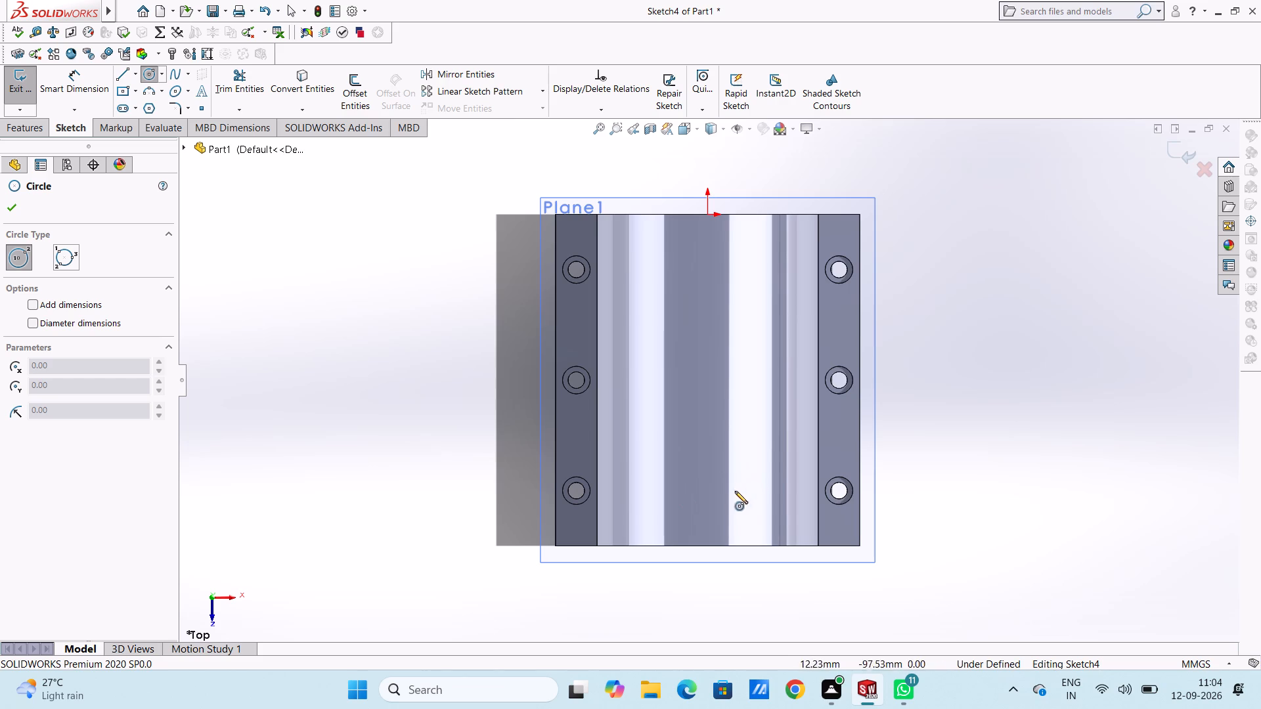
{"action": "left_click", "coordinate": [705, 292]}
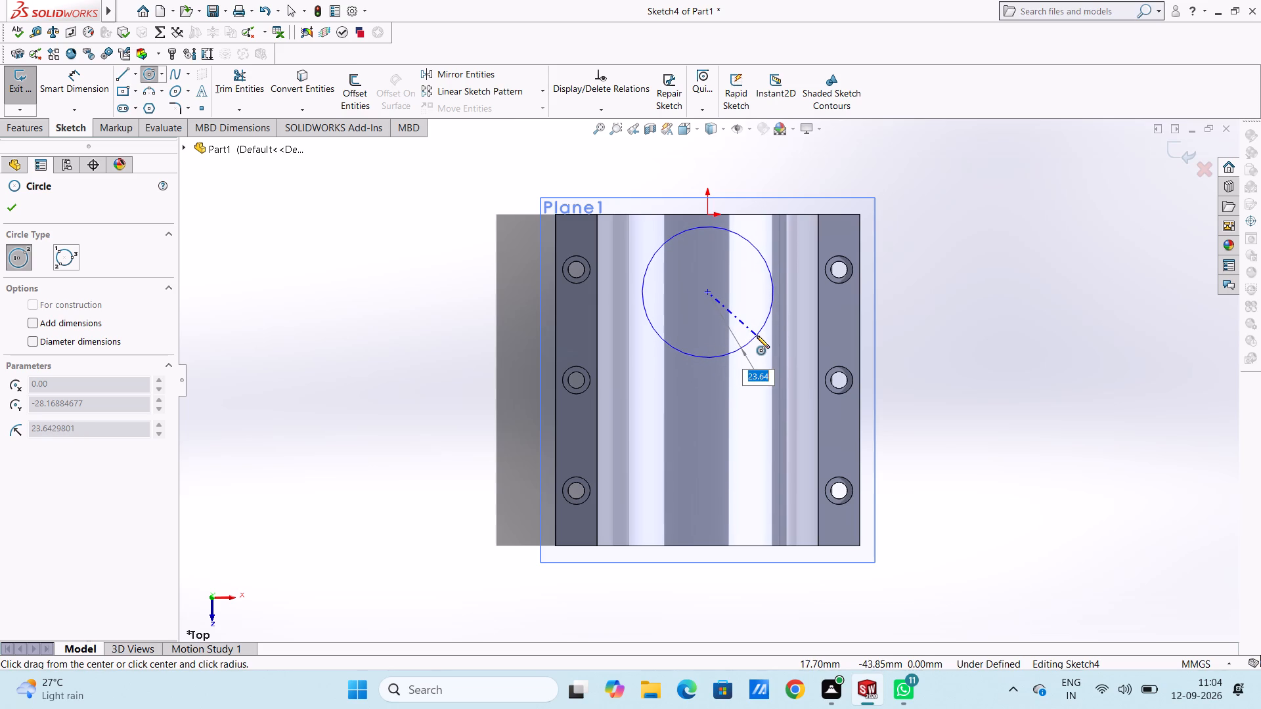
{"action": "type", "text": "20"}
{"action": "key", "text": "Return"}
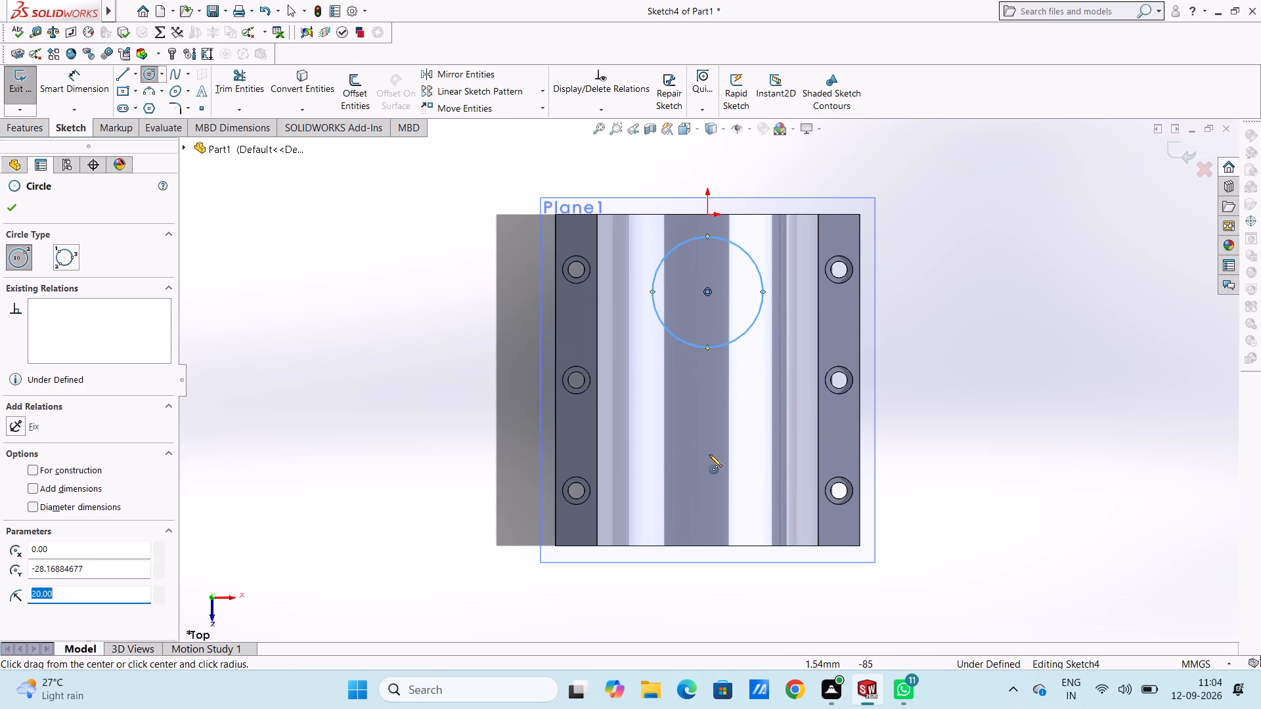
{"action": "left_click", "coordinate": [707, 459]}
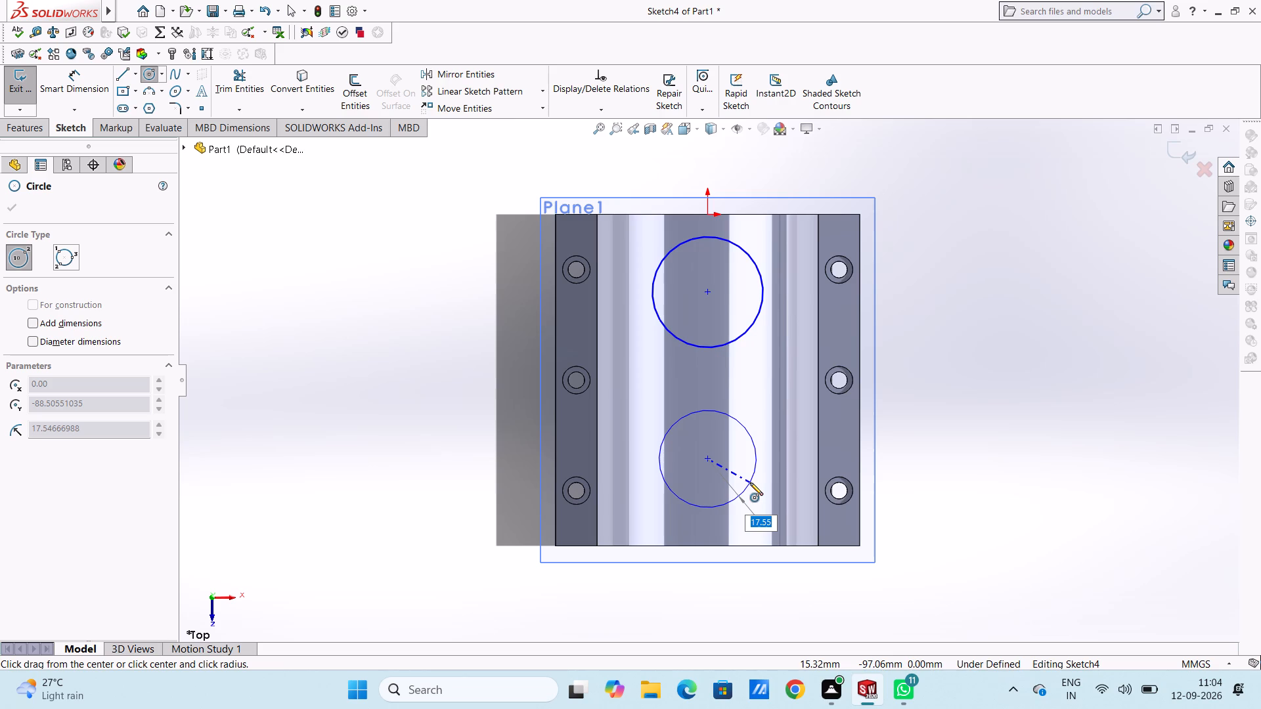
{"action": "type", "text": "20"}
{"action": "key", "text": "Return"}
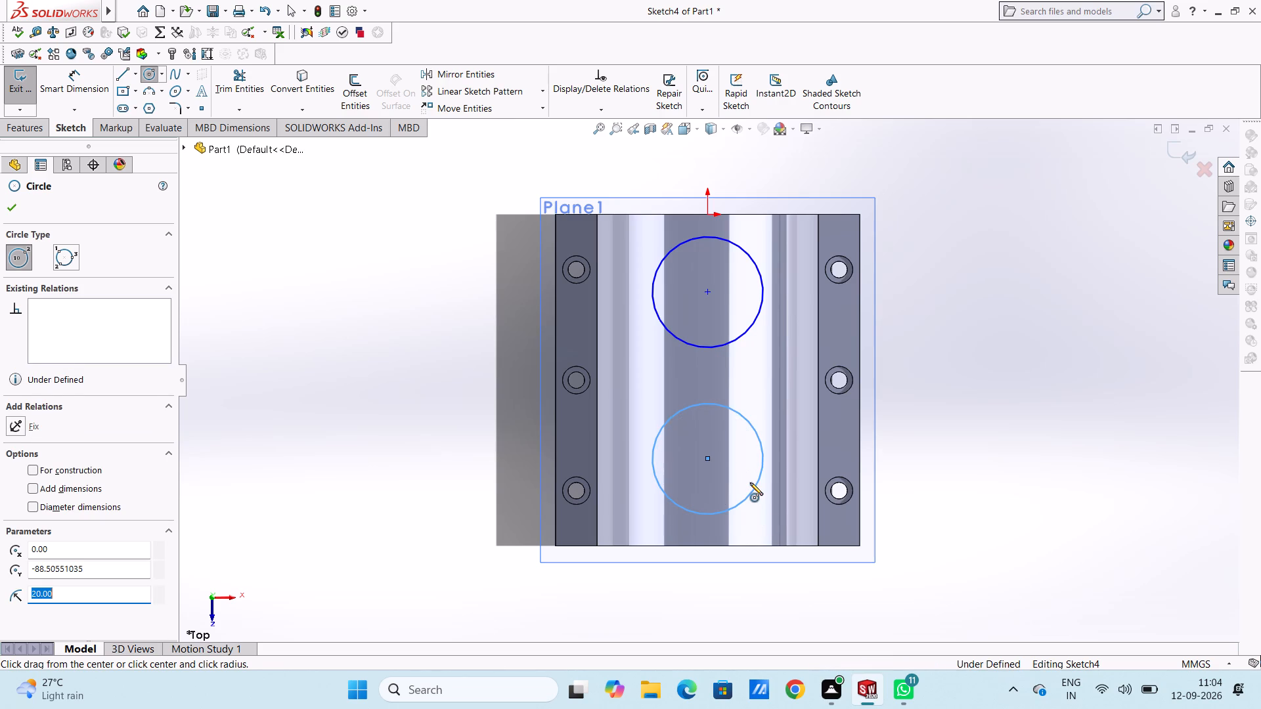
{"action": "key", "text": "Escape"}
{"action": "key", "text": "Escape"}
{"action": "key", "text": "Escape"}
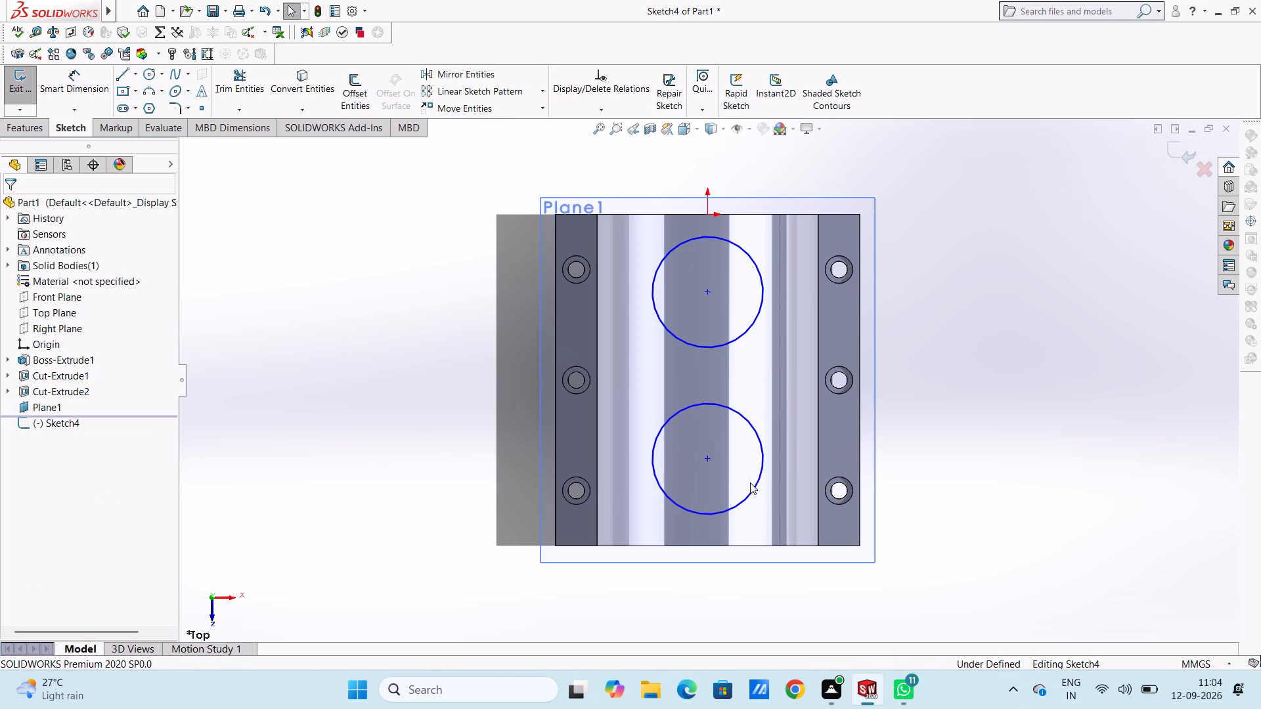
Dimension both circles on the offset plane with a 40 mm diameter each.
{"action": "left_click", "coordinate": [69, 83]}
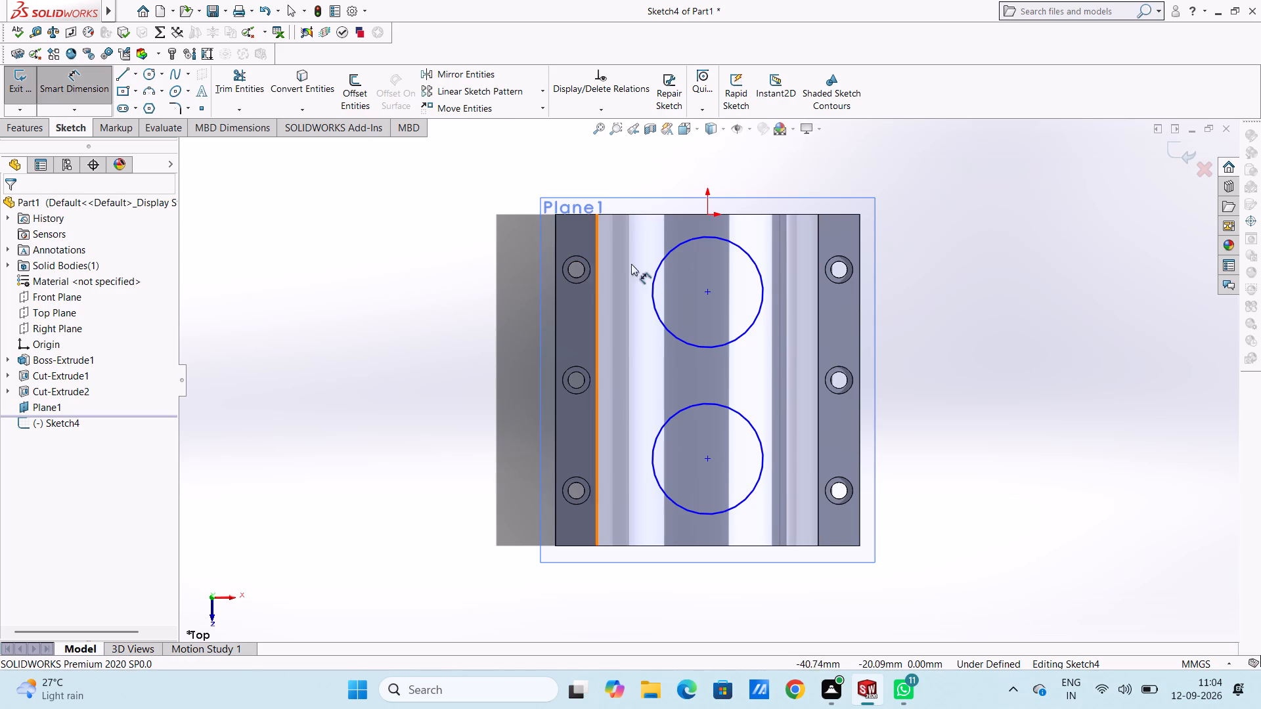
{"action": "left_click", "coordinate": [665, 261]}
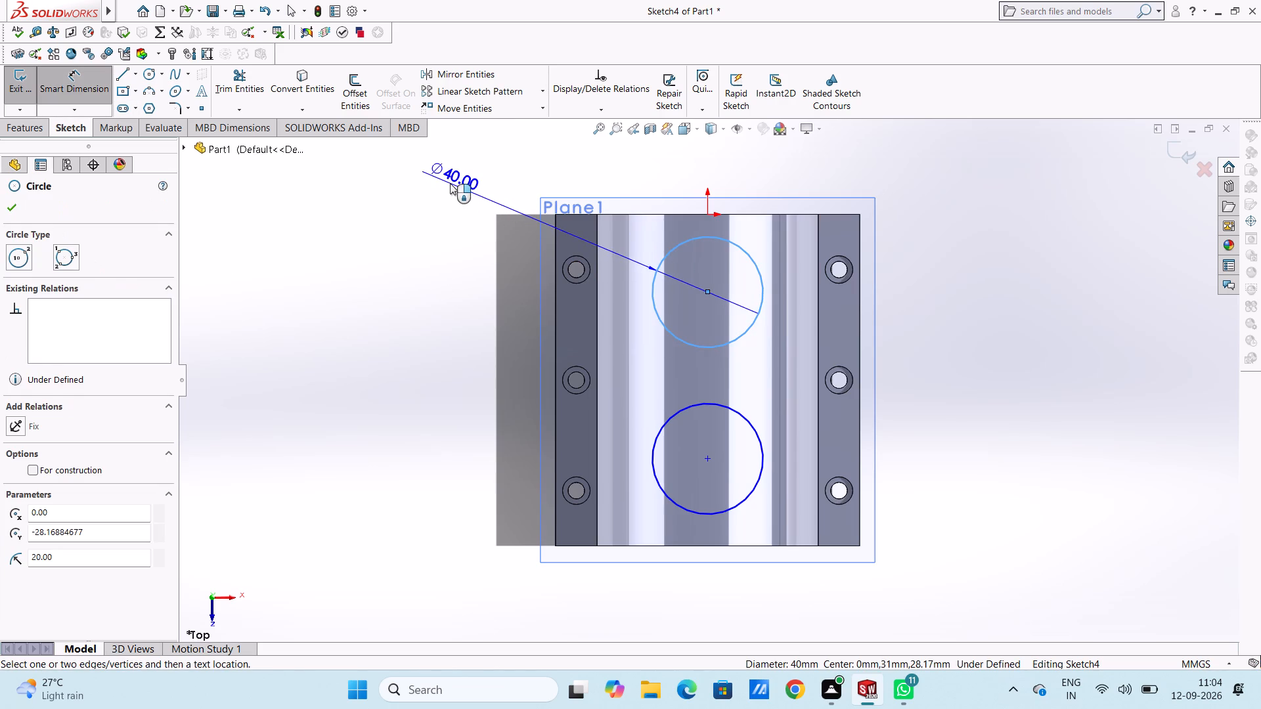
{"action": "left_click", "coordinate": [450, 183]}
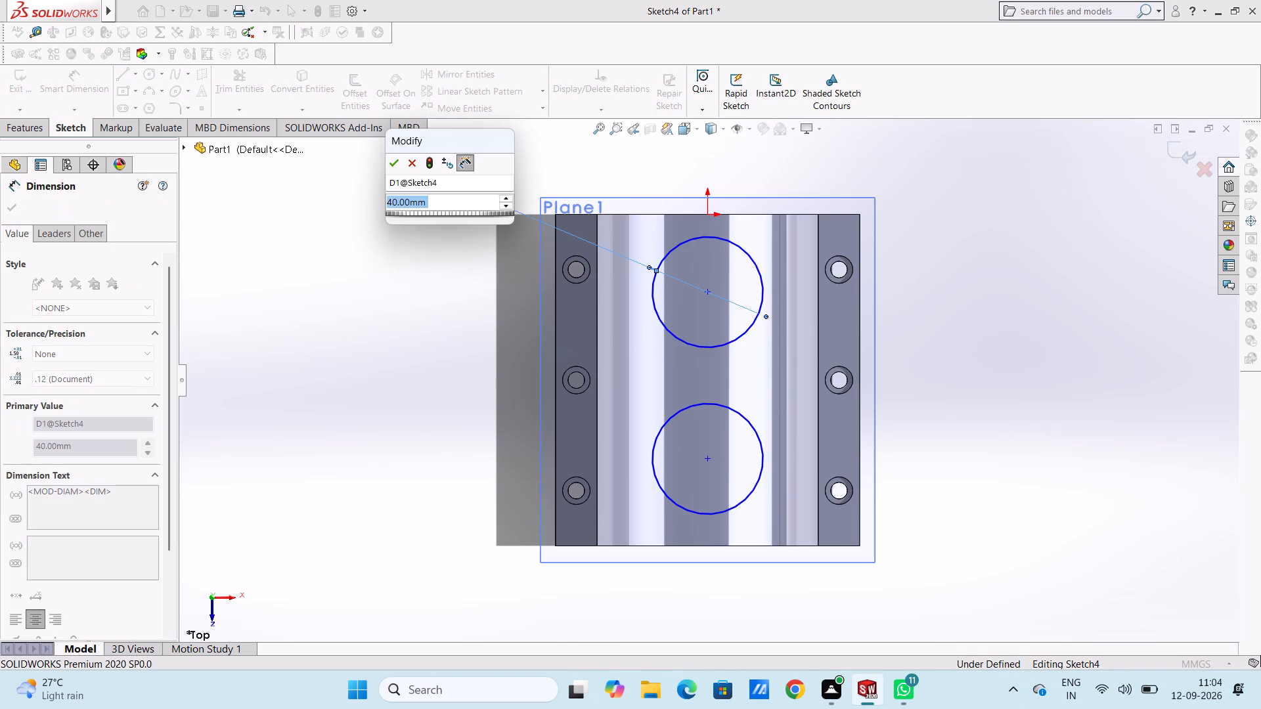
{"action": "key", "text": "Return"}
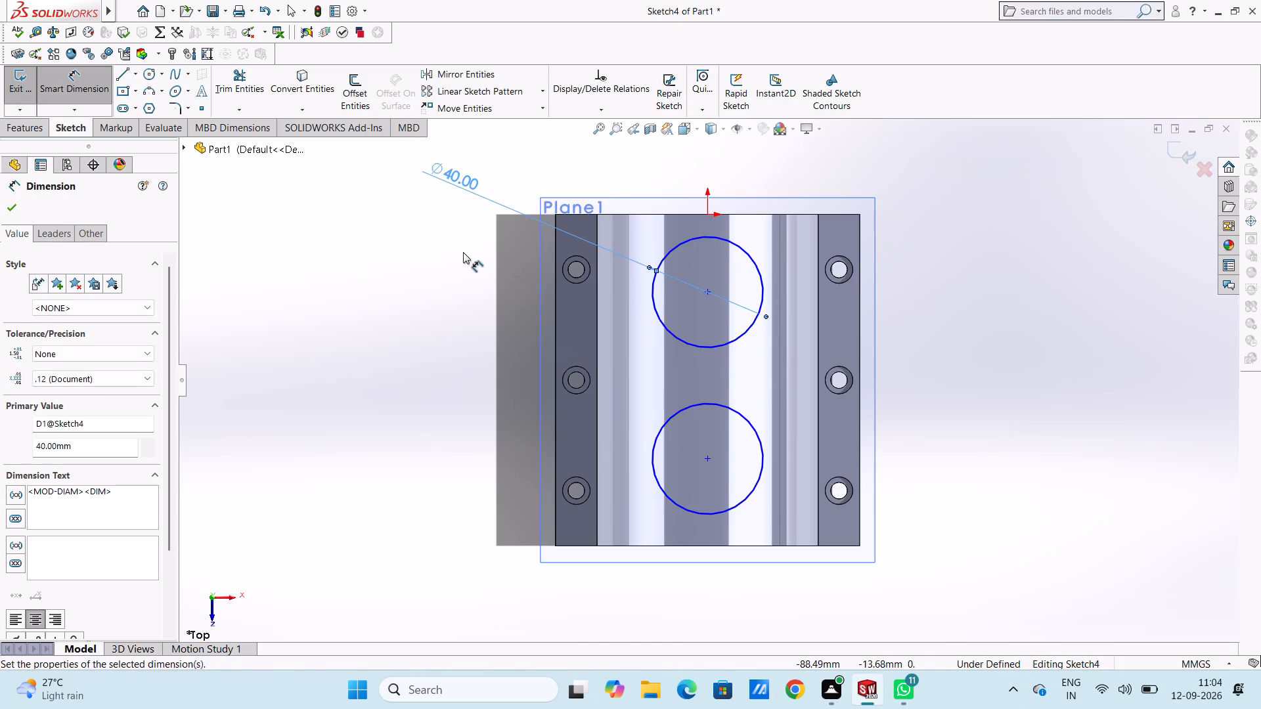
{"action": "left_click", "coordinate": [463, 252]}
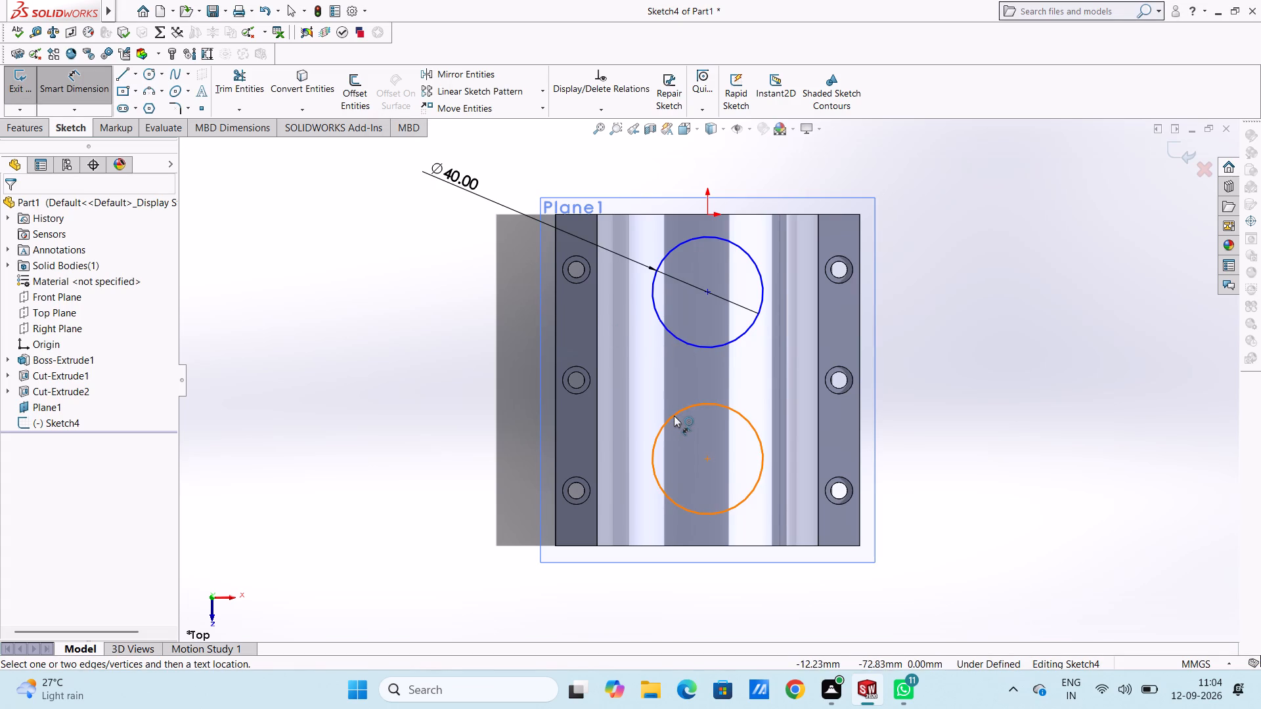
{"action": "left_click", "coordinate": [674, 416]}
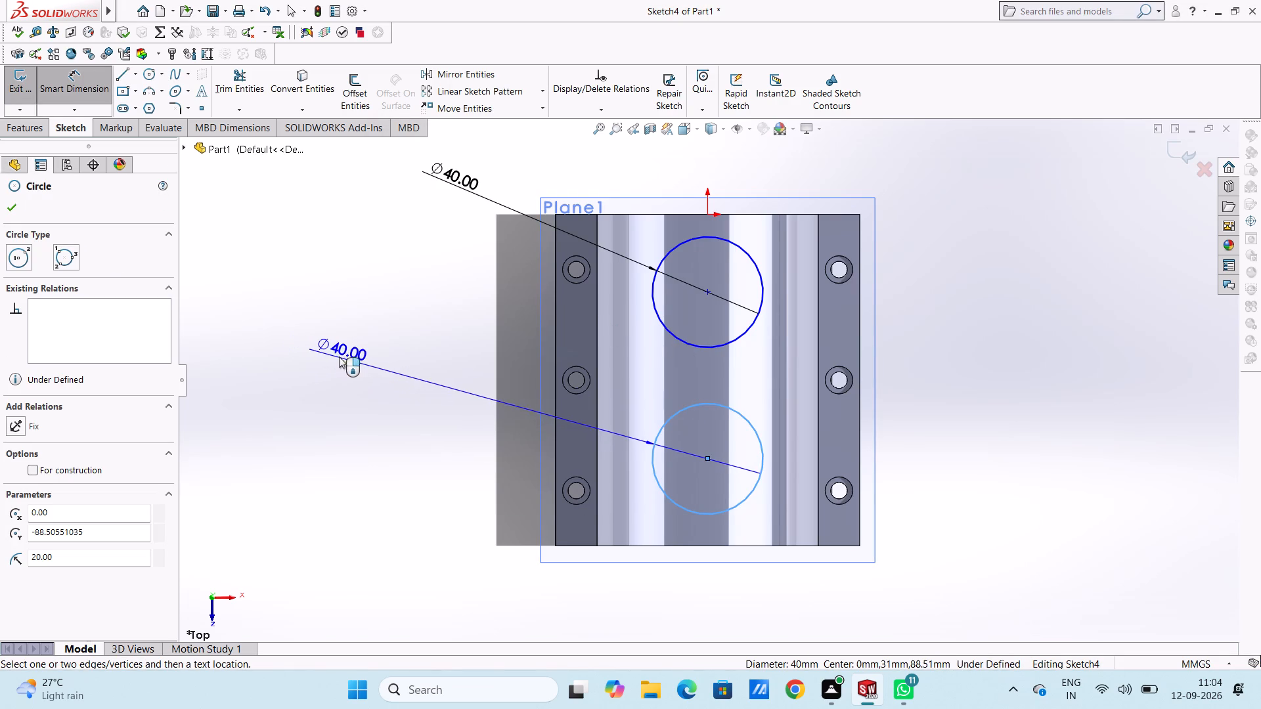
{"action": "left_click", "coordinate": [342, 350]}
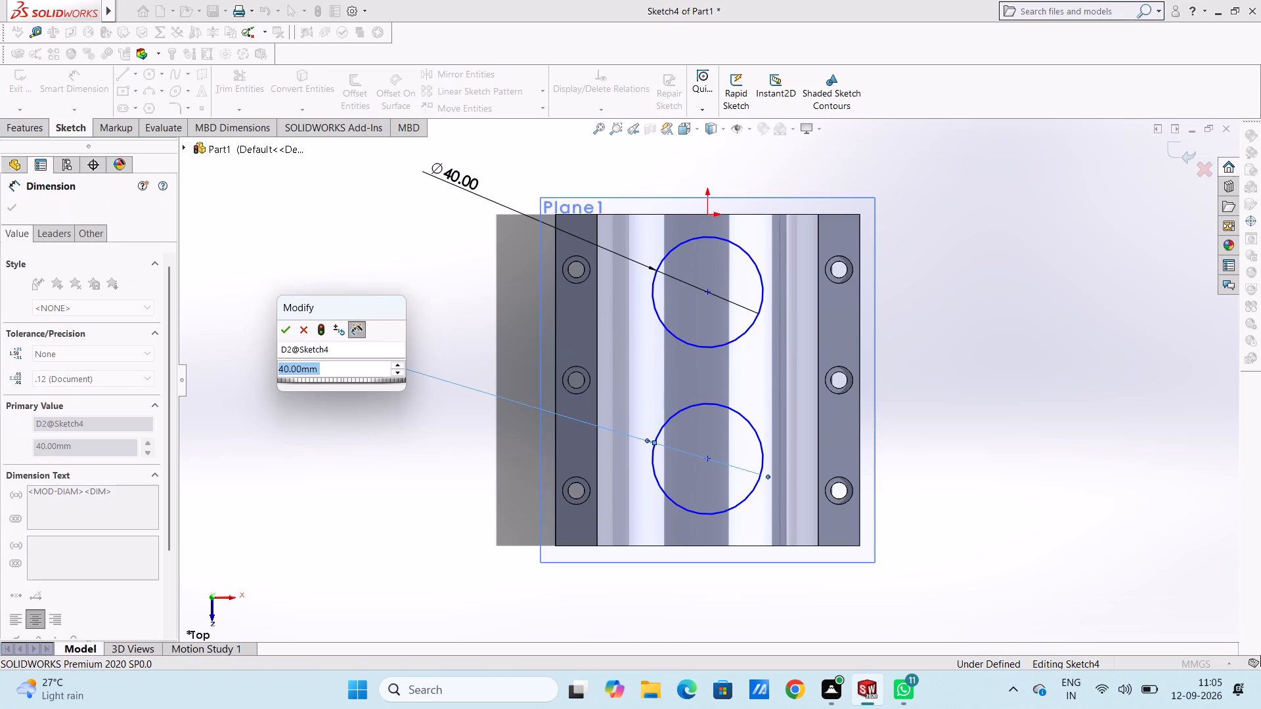
{"action": "key", "text": "Return"}
{"action": "left_click", "coordinate": [407, 391]}
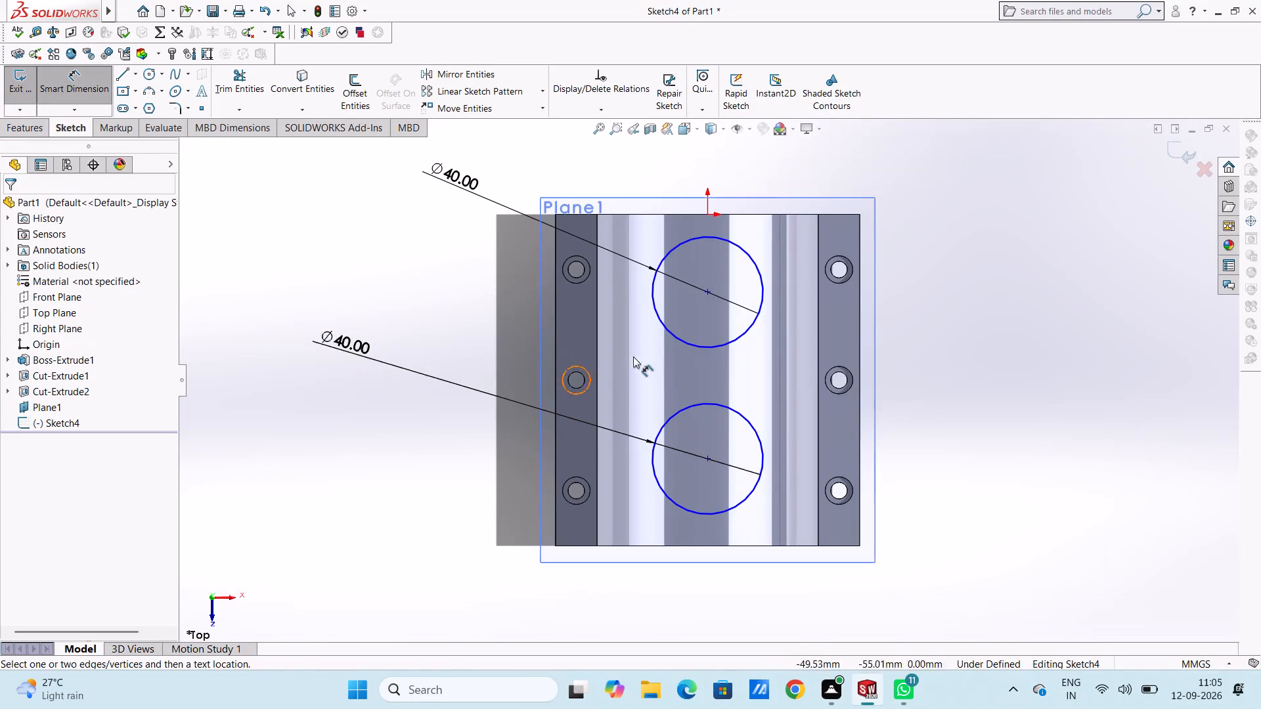
Dimension the centre-to-centre distance between the two 40 mm circles at 60 mm.
{"action": "left_click", "coordinate": [709, 296]}
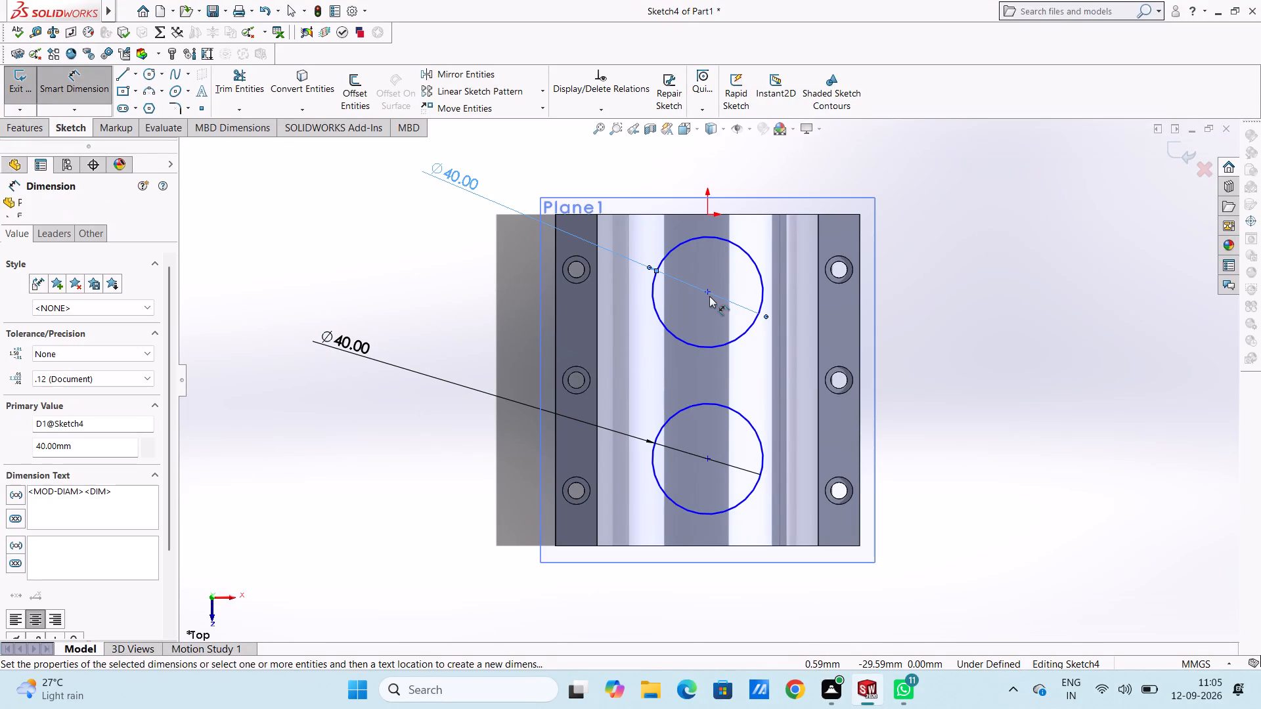
{"action": "left_click", "coordinate": [689, 320]}
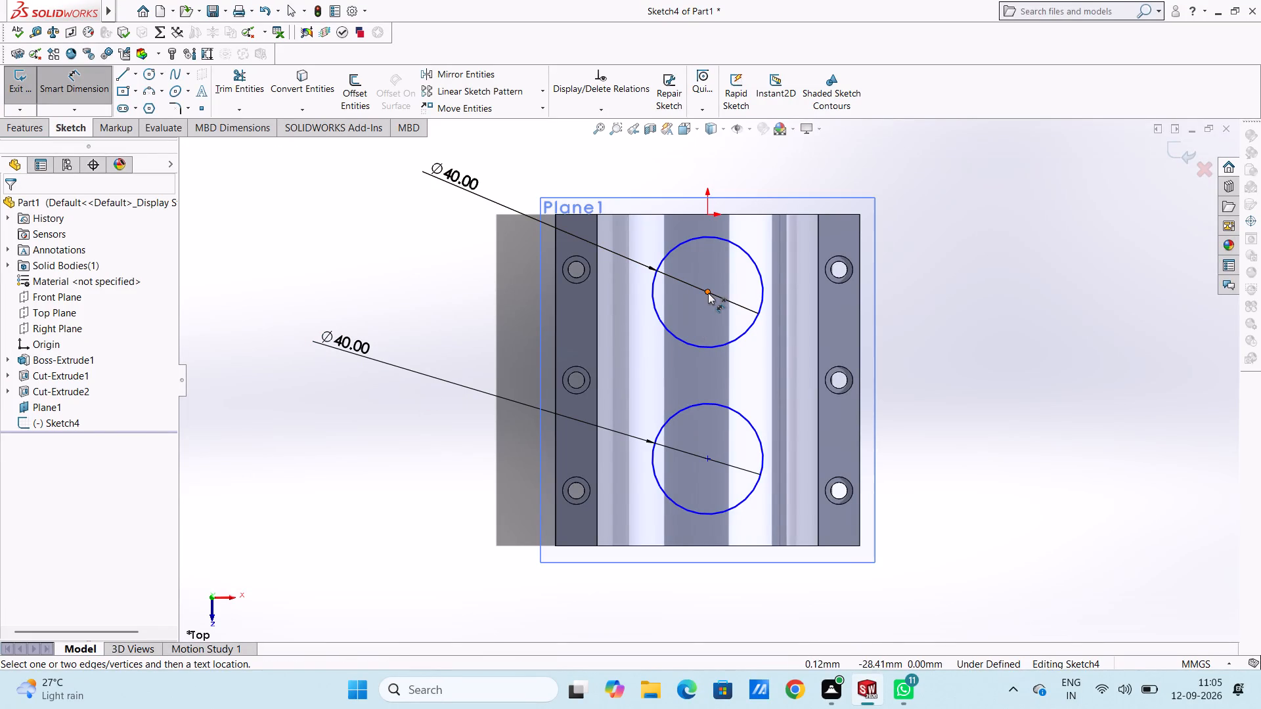
{"action": "left_click", "coordinate": [708, 293]}
{"action": "left_click", "coordinate": [707, 460]}
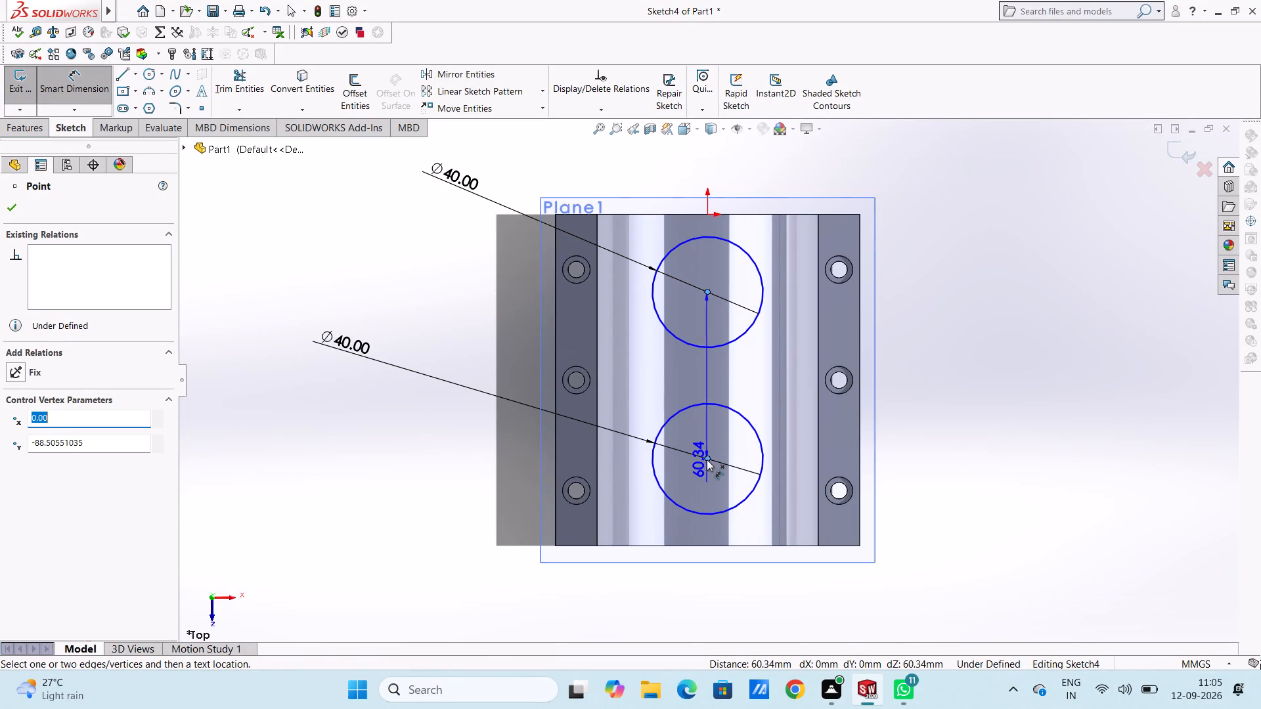
{"action": "left_click", "coordinate": [462, 413]}
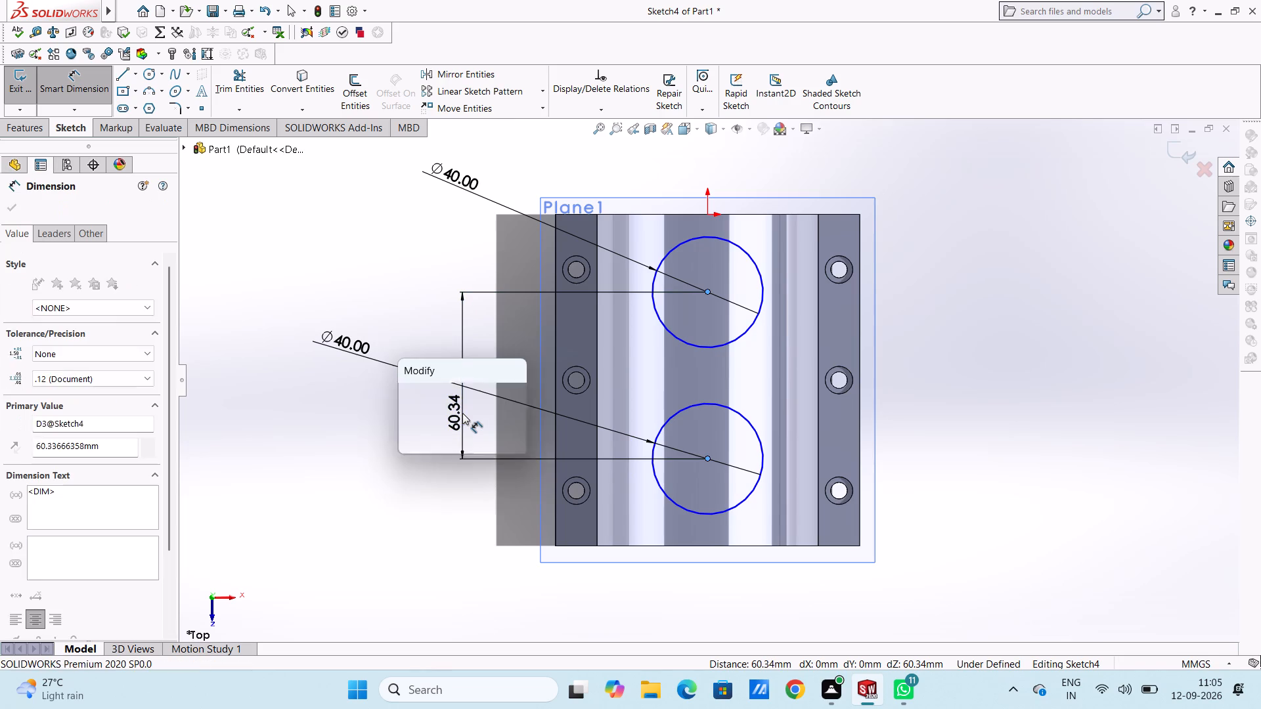
{"action": "type", "text": "60"}
{"action": "key", "text": "Return"}
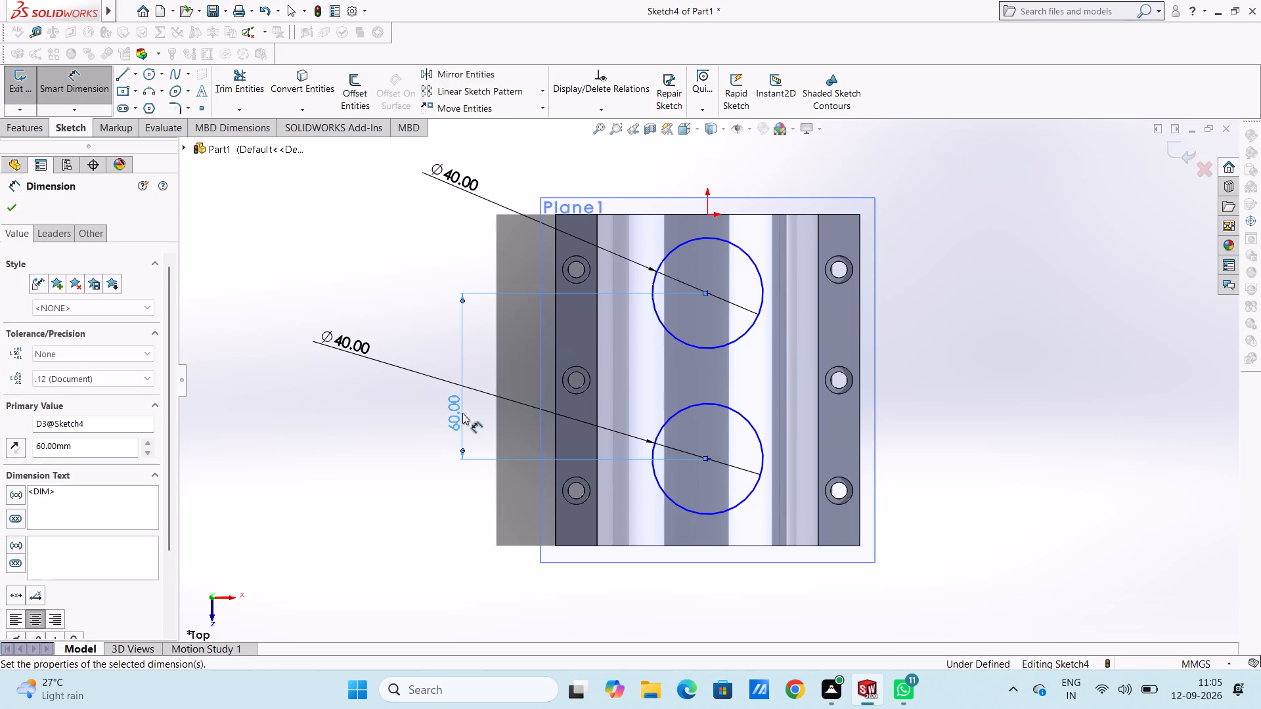
{"action": "left_click", "coordinate": [482, 365]}
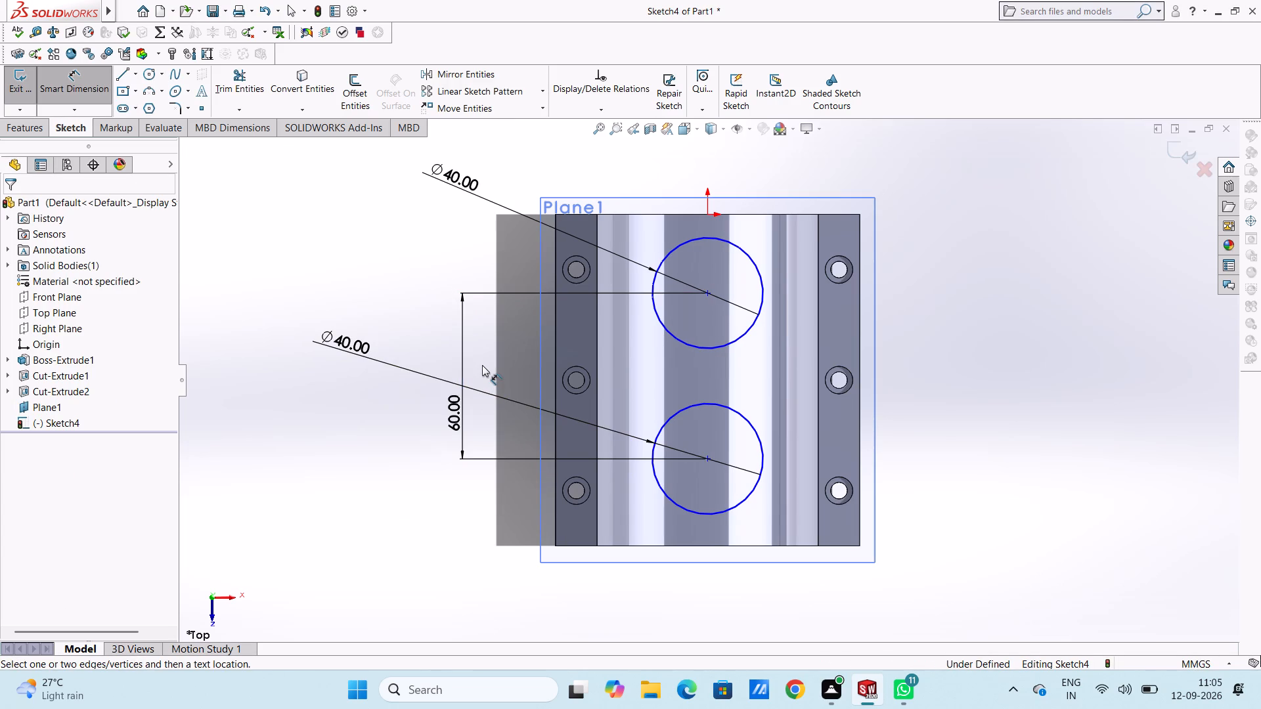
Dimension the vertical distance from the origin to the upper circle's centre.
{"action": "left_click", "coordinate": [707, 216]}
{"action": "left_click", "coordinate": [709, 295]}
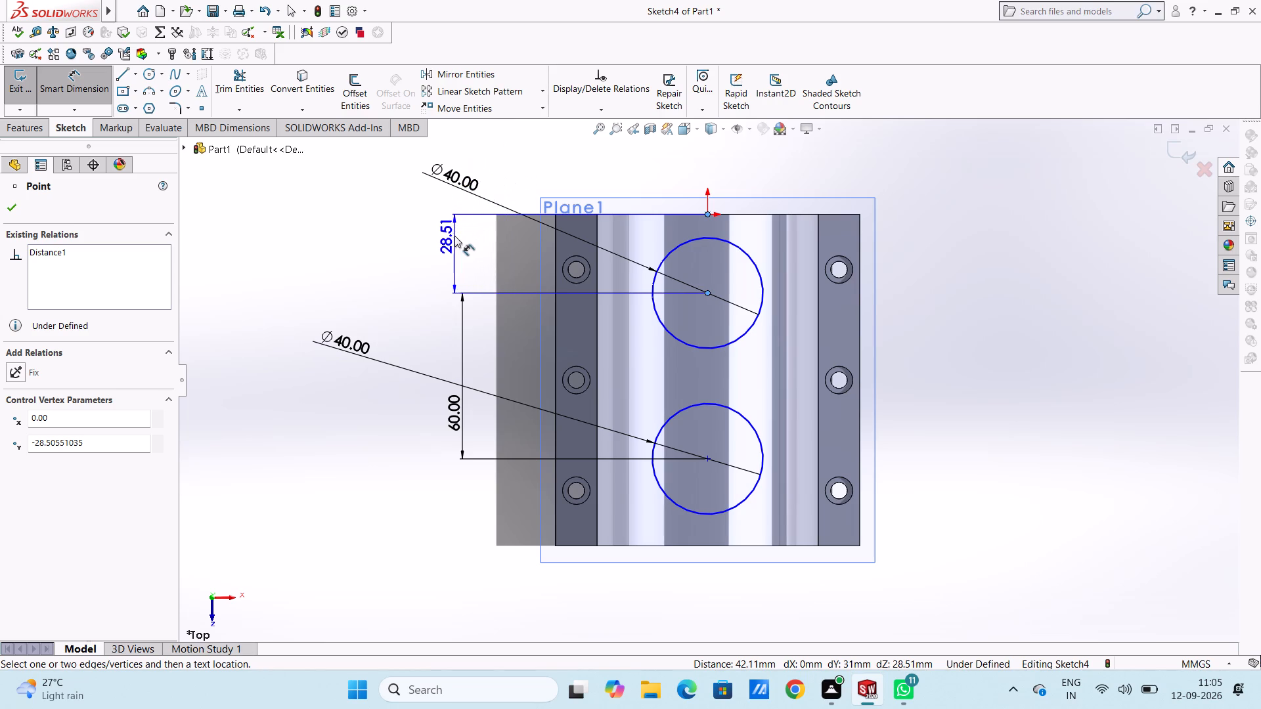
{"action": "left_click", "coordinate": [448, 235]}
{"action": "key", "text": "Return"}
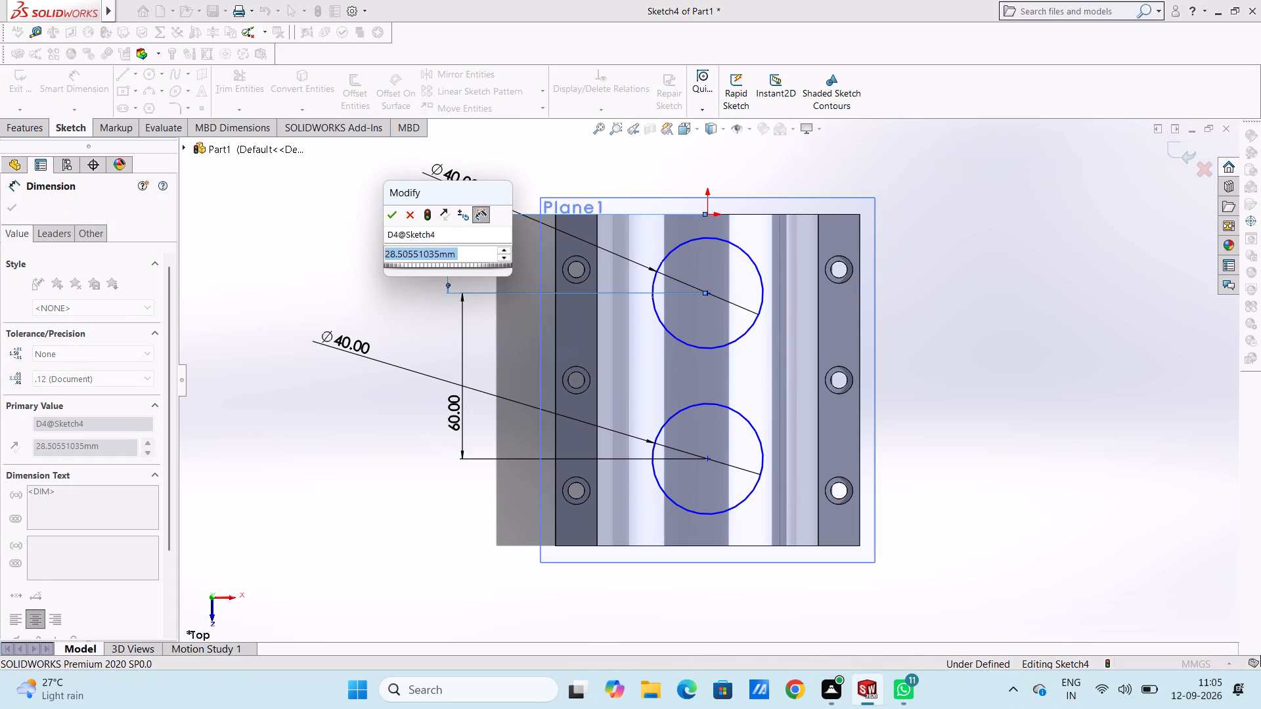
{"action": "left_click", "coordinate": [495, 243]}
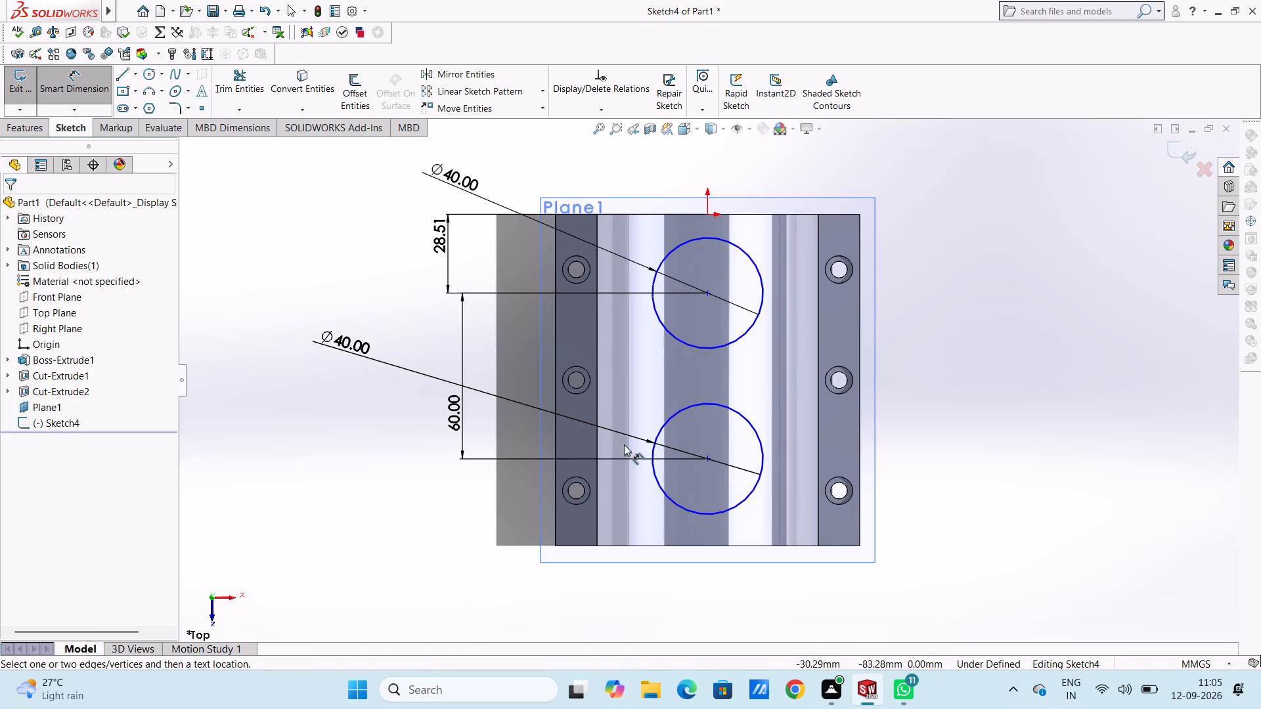
Dimension the lower circle's centre from the part's lower edge and try to set the distance to 30 mm.
{"action": "left_click", "coordinate": [711, 459]}
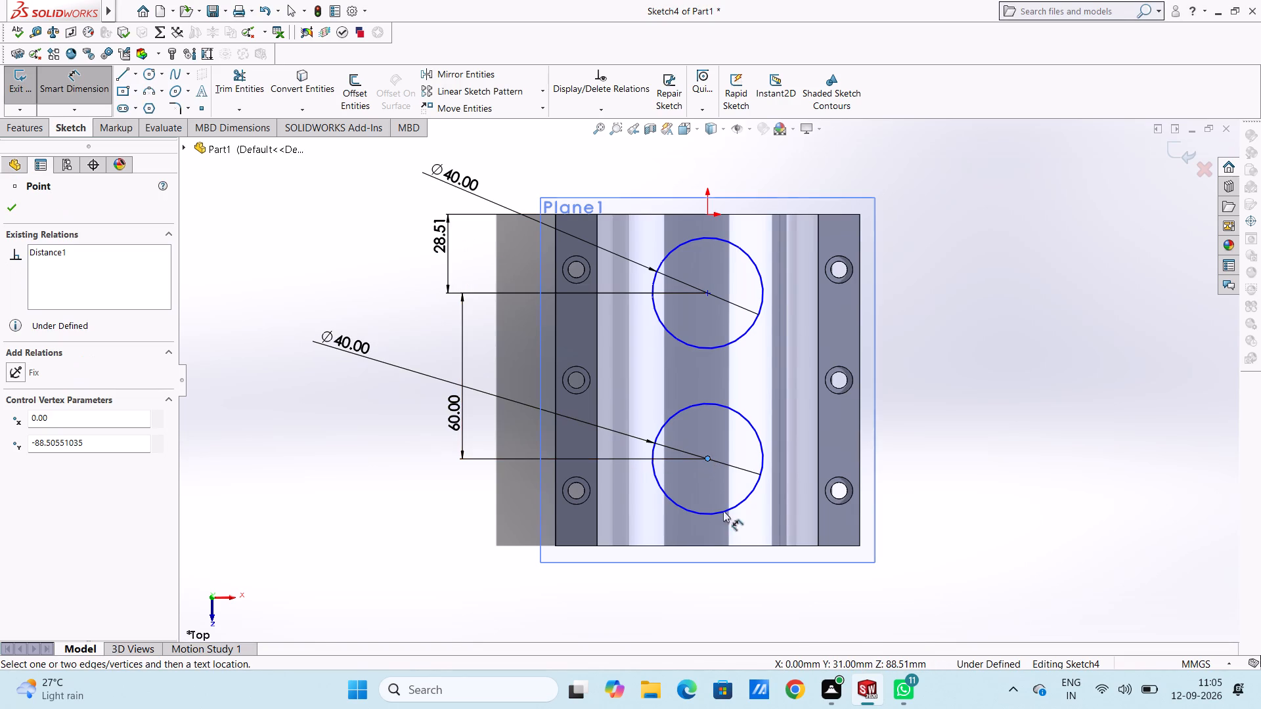
{"action": "left_click", "coordinate": [718, 548]}
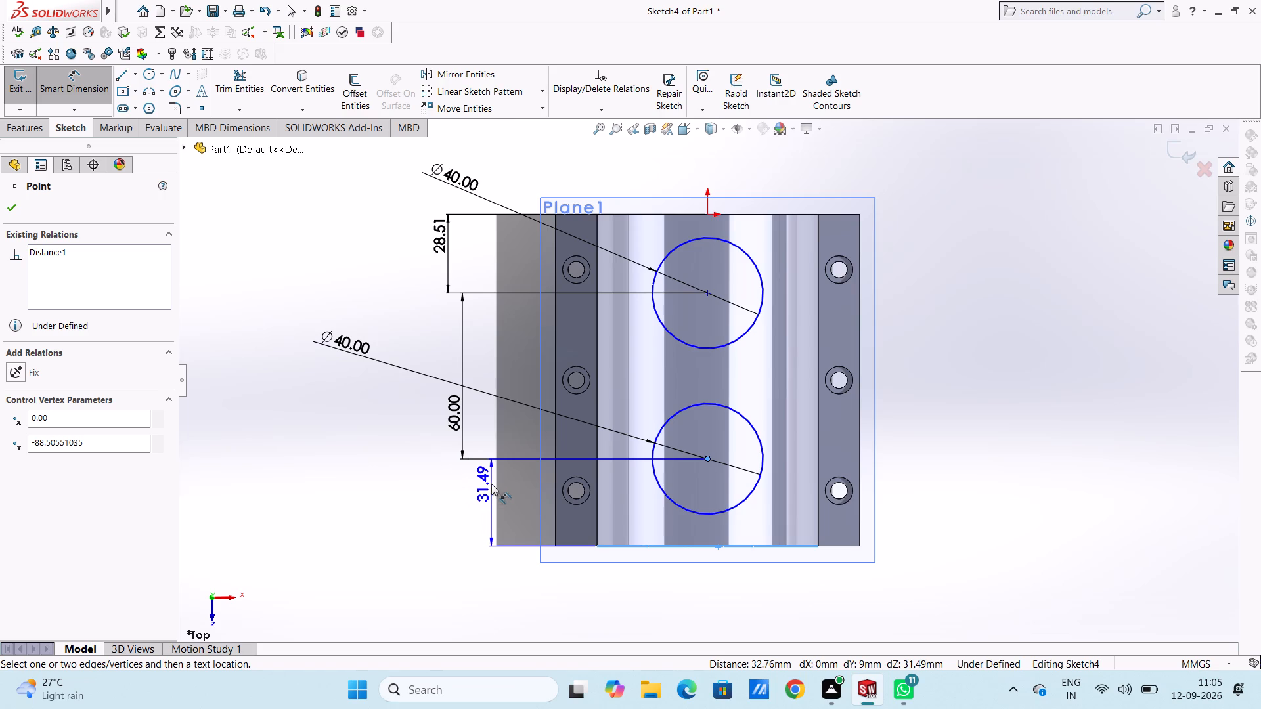
{"action": "left_click", "coordinate": [456, 500]}
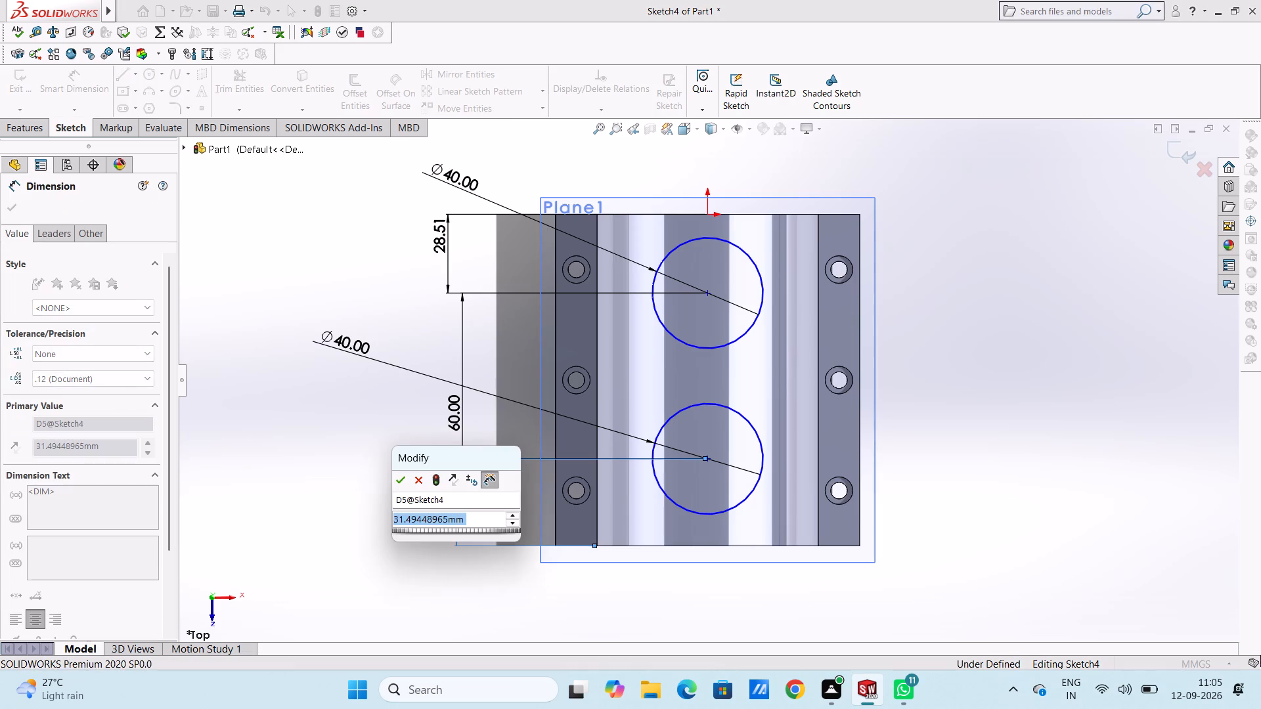
{"action": "type", "text": "30"}
{"action": "key", "text": "Return"}
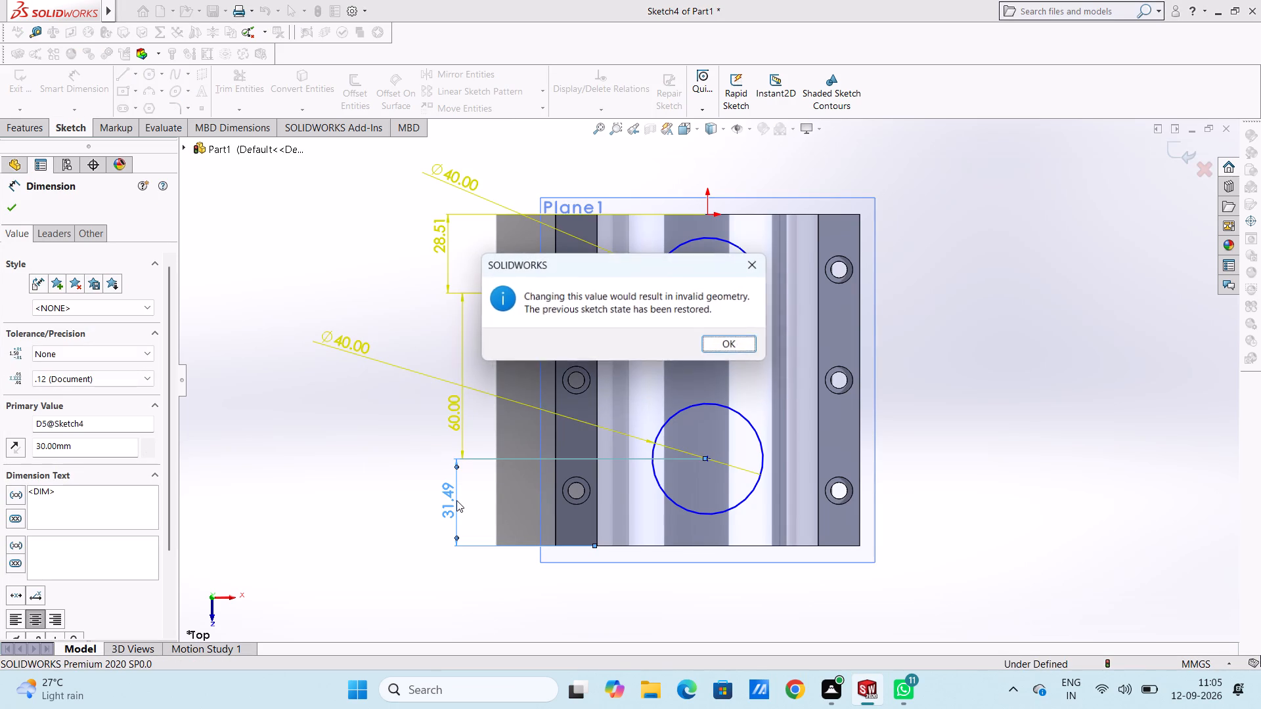
{"action": "key", "text": "Escape"}
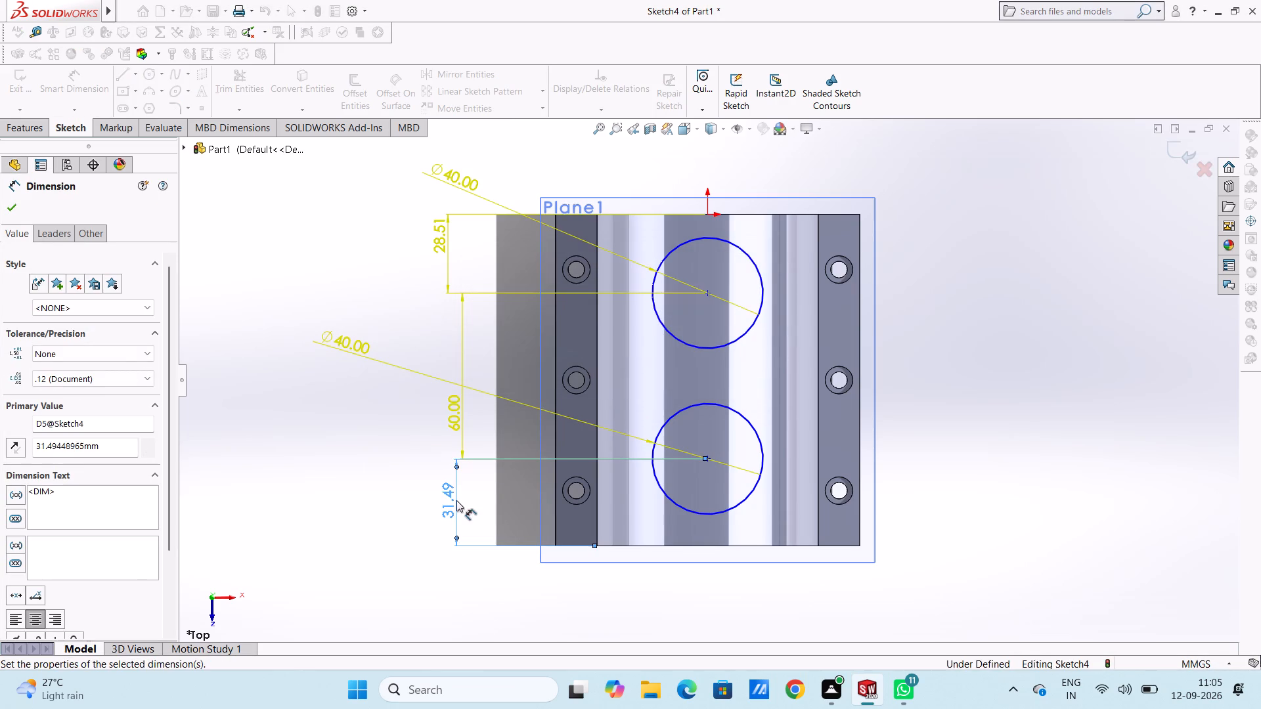
{"action": "key", "text": "Escape"}
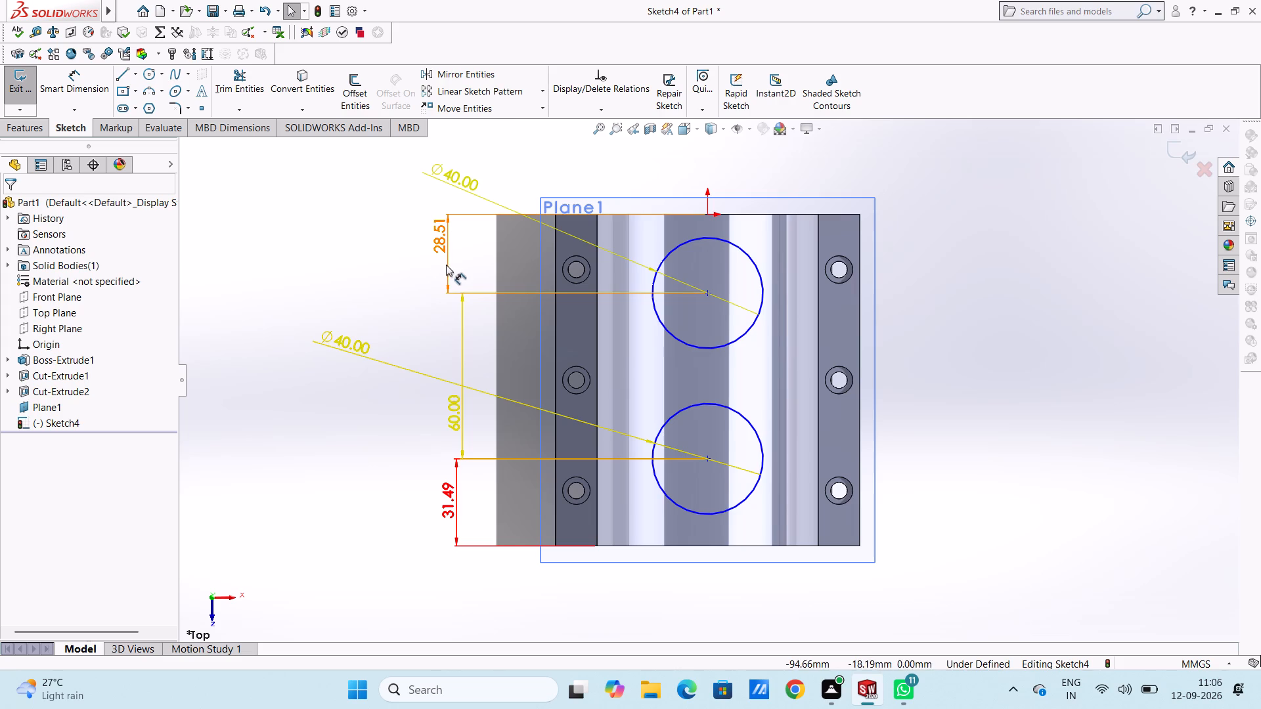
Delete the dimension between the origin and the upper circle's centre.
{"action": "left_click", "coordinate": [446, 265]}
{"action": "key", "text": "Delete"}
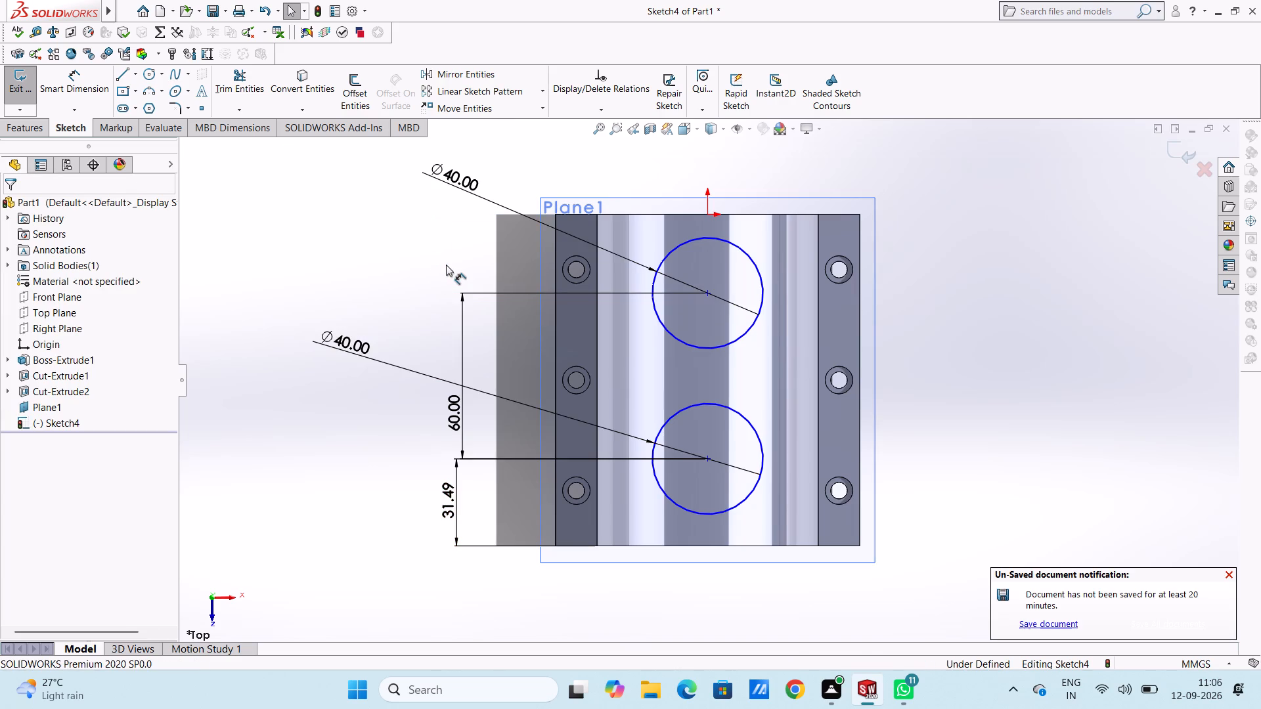
Set the distance from the lower circle's centre to the part's lower edge to 30 mm.
{"action": "double_click", "coordinate": [453, 498]}
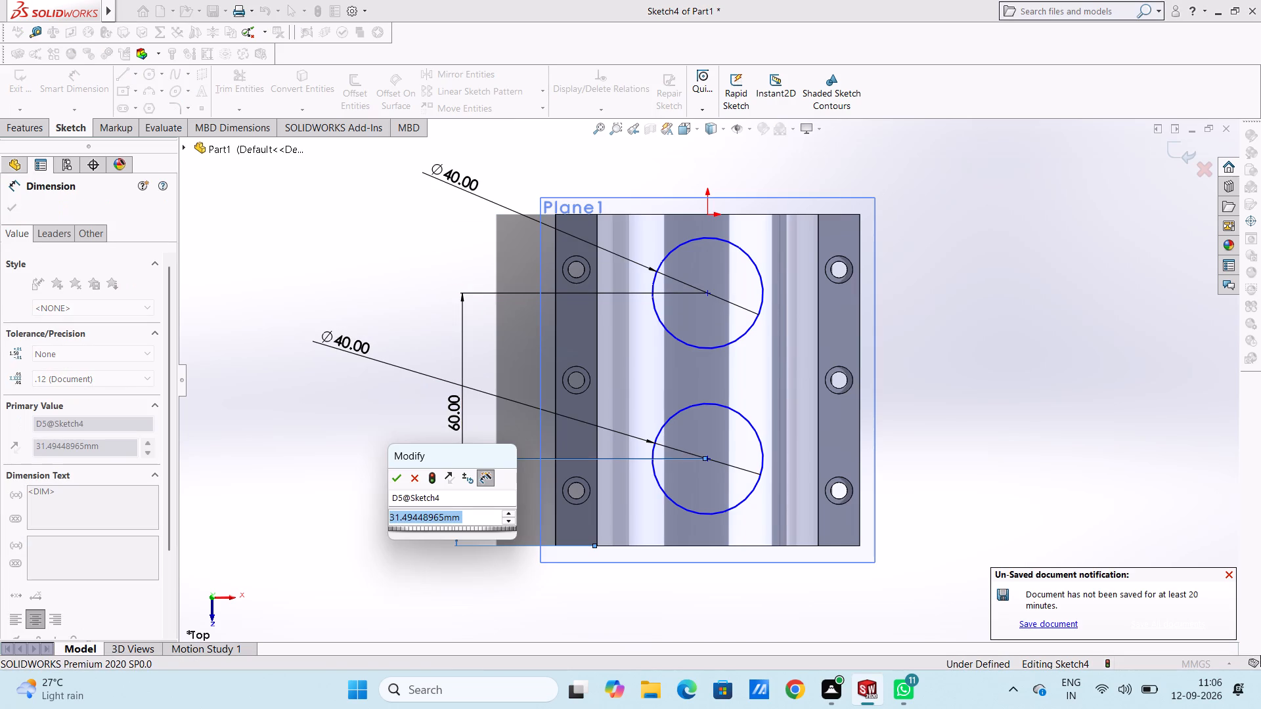
{"action": "type", "text": "30"}
{"action": "key", "text": "Return"}
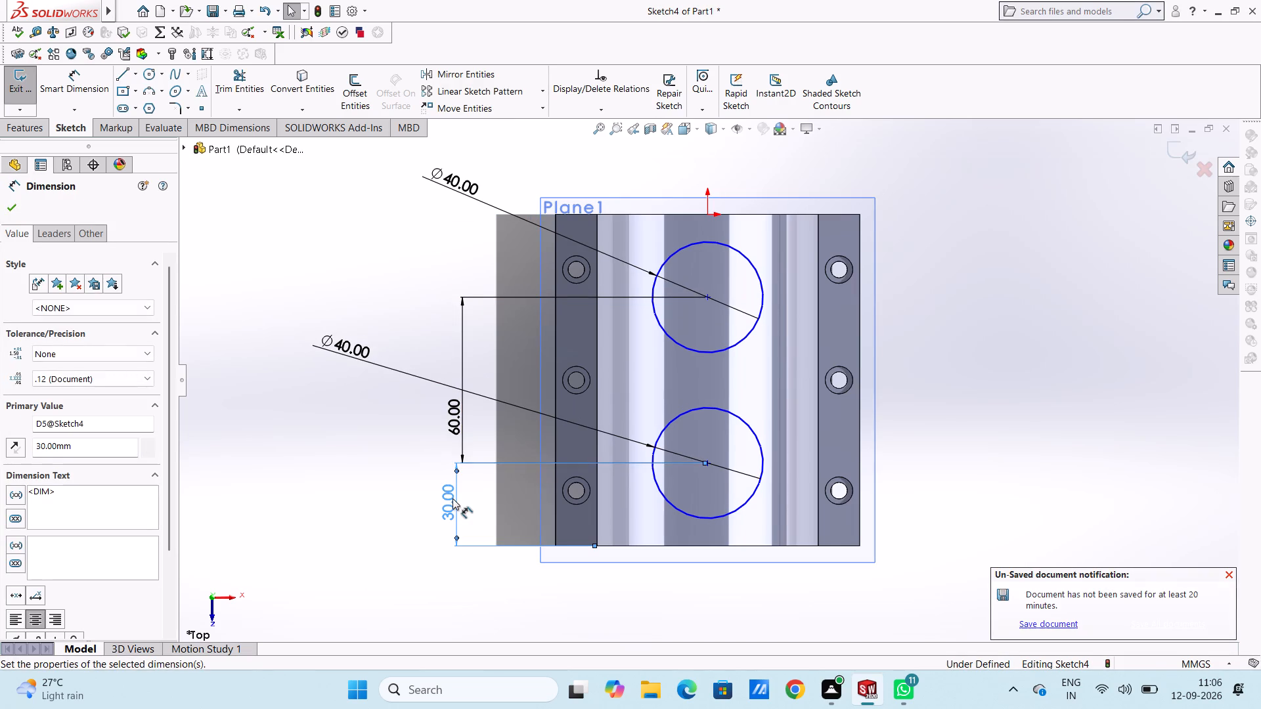
{"action": "left_click", "coordinate": [514, 499]}
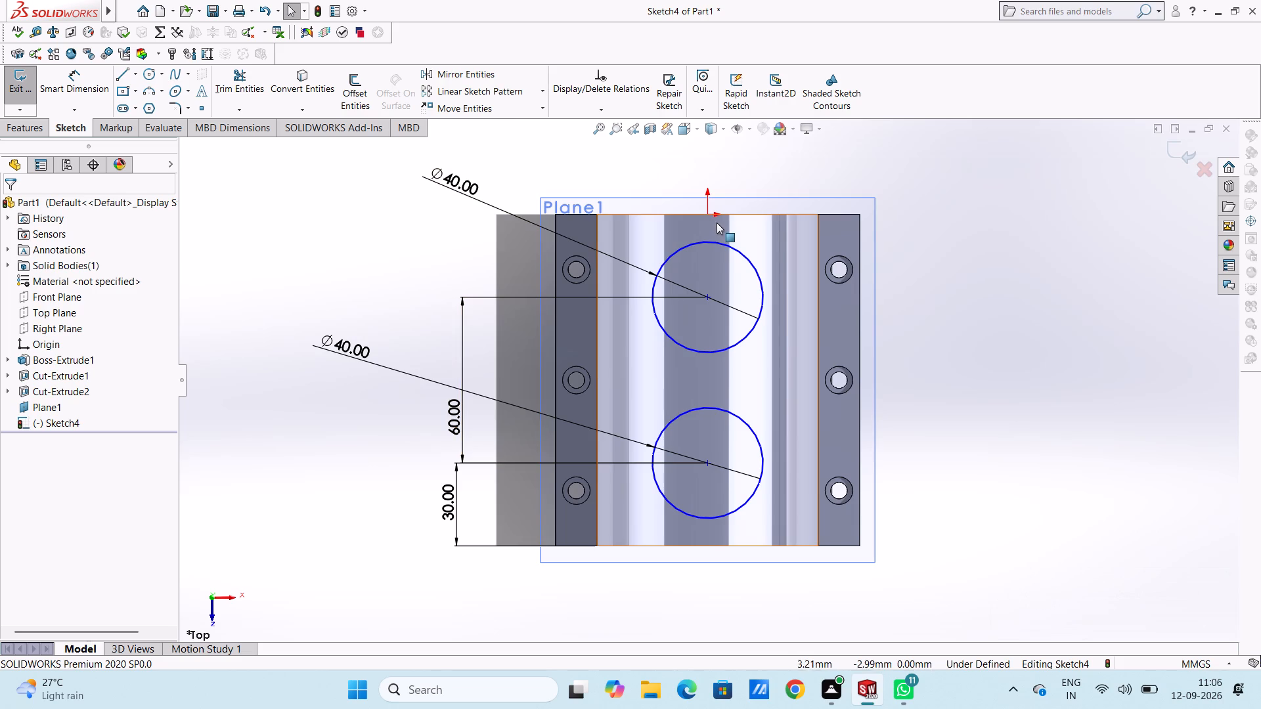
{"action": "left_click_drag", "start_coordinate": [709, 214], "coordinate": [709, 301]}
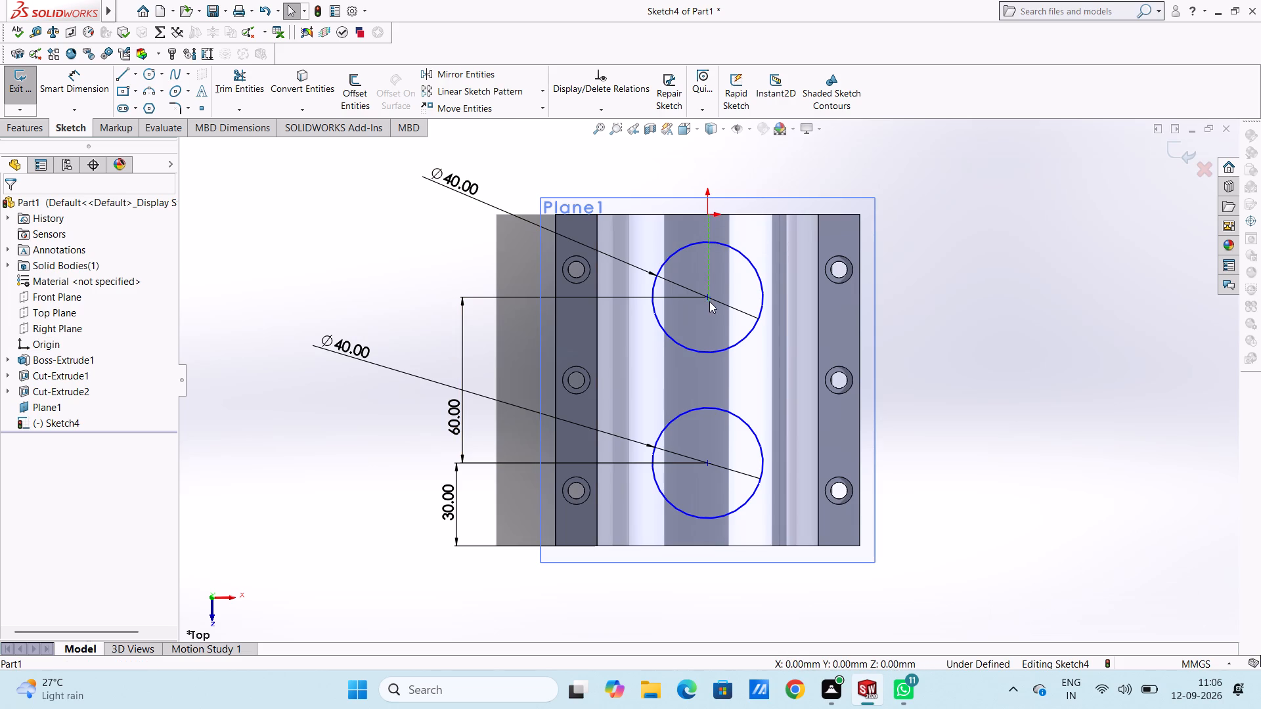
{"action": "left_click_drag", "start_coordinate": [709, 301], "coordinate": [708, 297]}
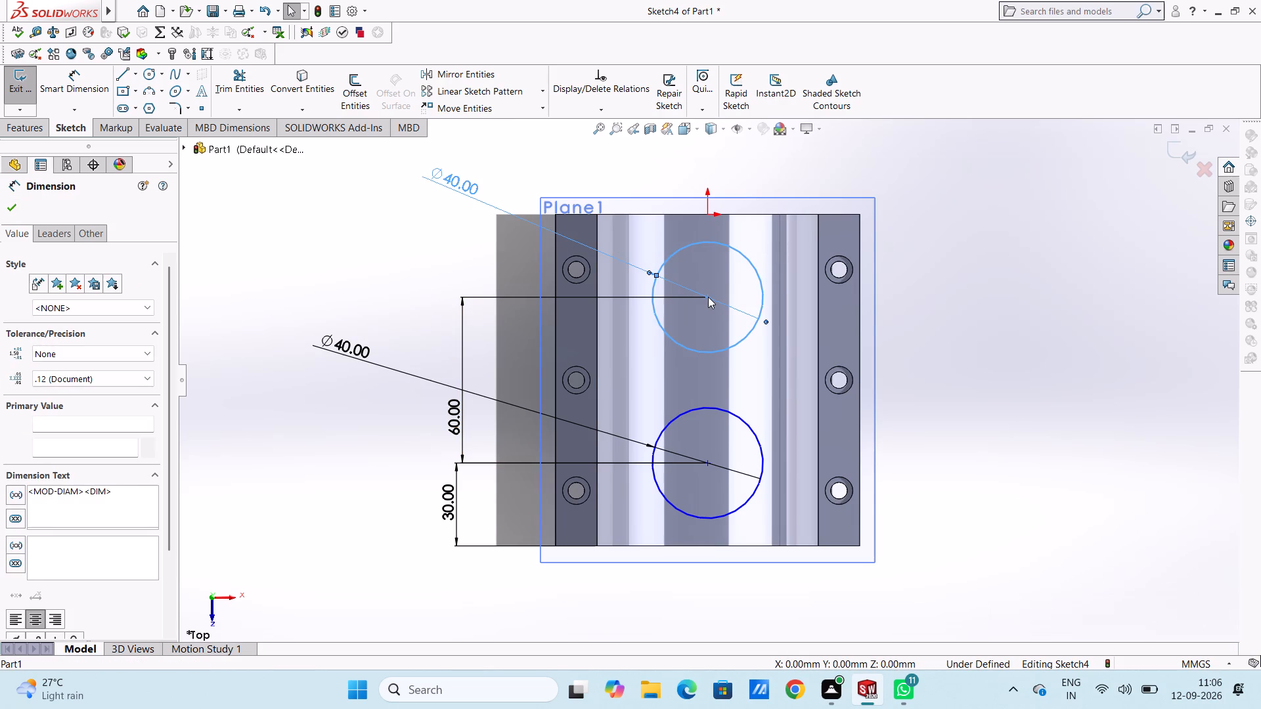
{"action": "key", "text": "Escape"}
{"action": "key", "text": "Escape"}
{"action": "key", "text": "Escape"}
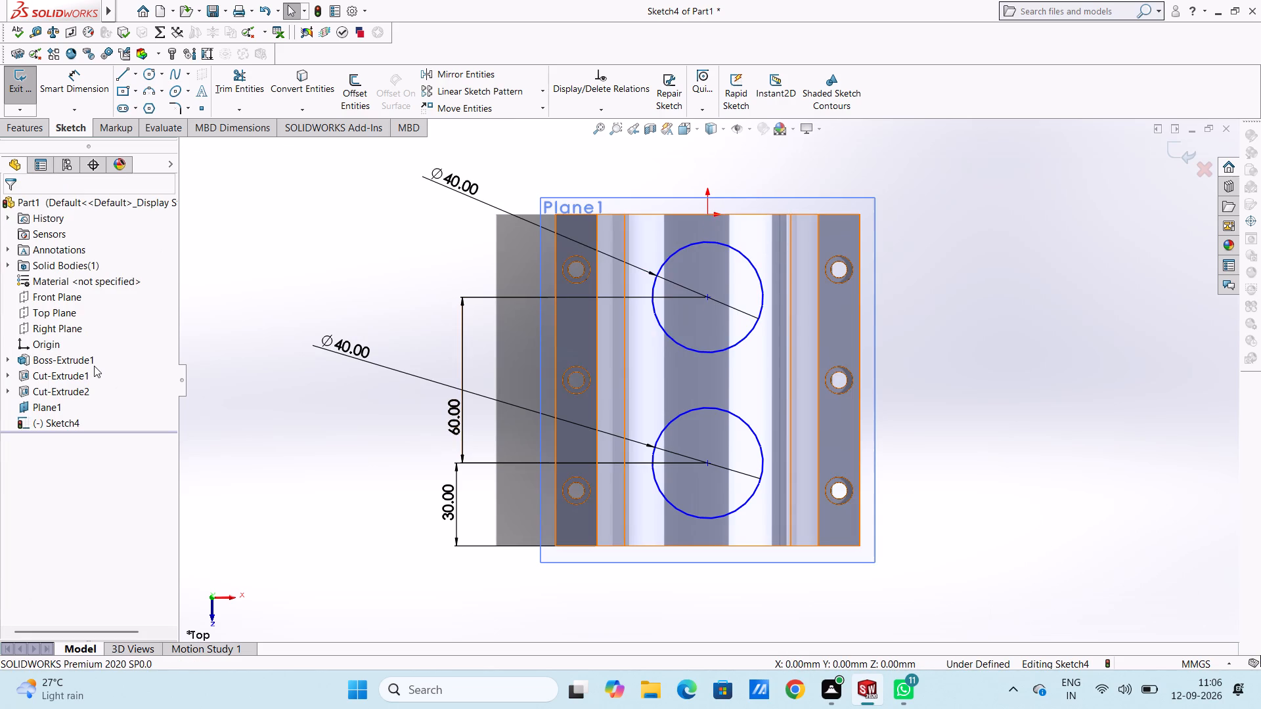
Dimension the upper circle's centre at 30 mm from the origin.
{"action": "left_click", "coordinate": [67, 89]}
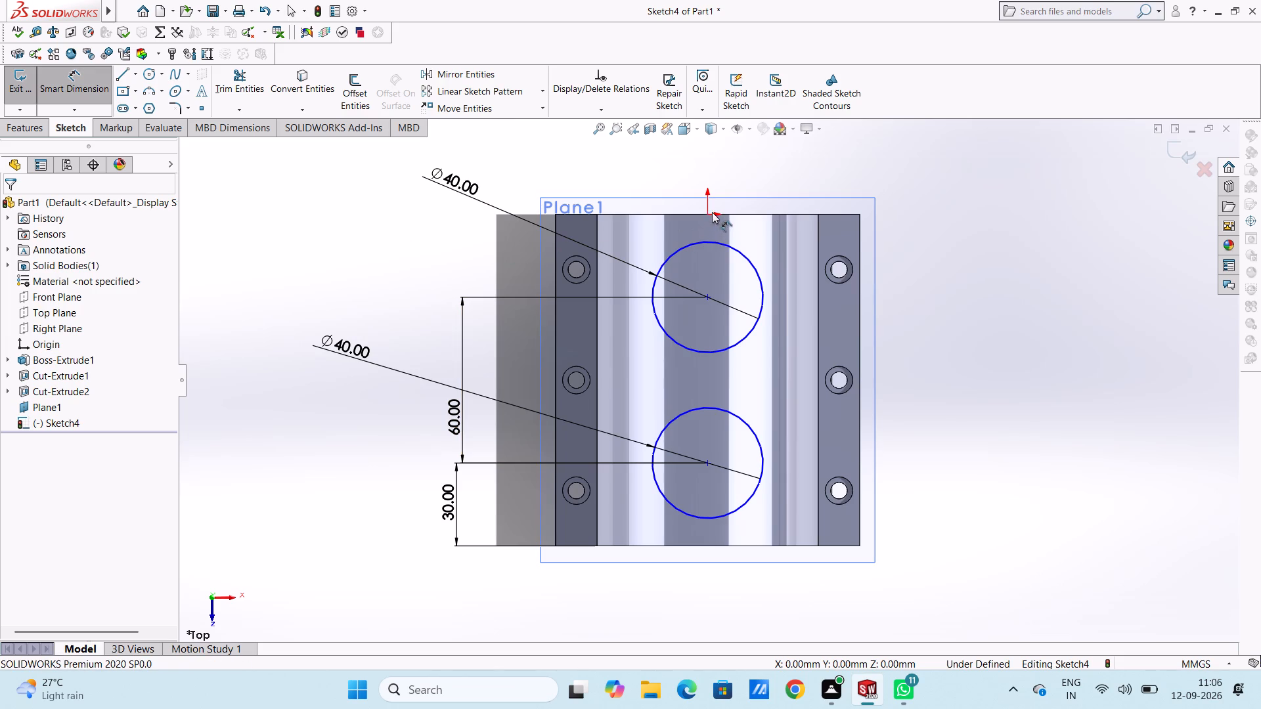
{"action": "left_click_drag", "start_coordinate": [706, 213], "coordinate": [709, 297]}
{"action": "left_click", "coordinate": [709, 297]}
{"action": "left_click", "coordinate": [454, 257]}
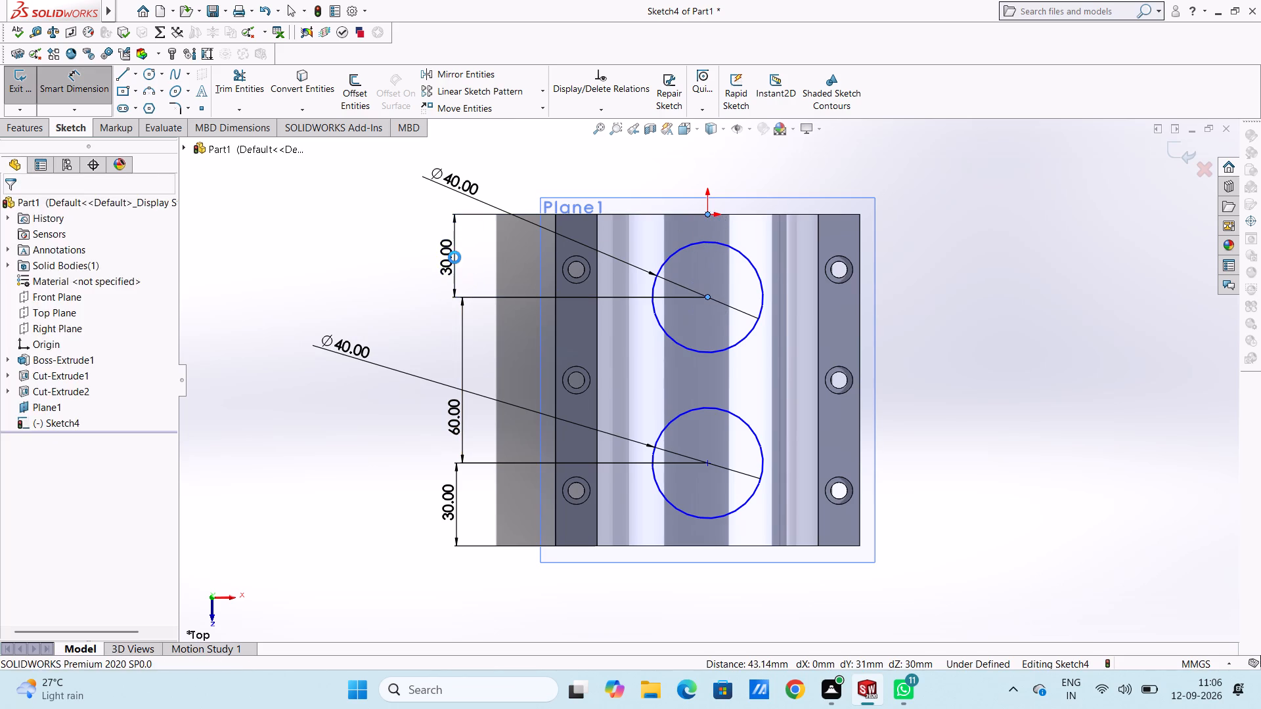
{"action": "key", "text": "Return"}
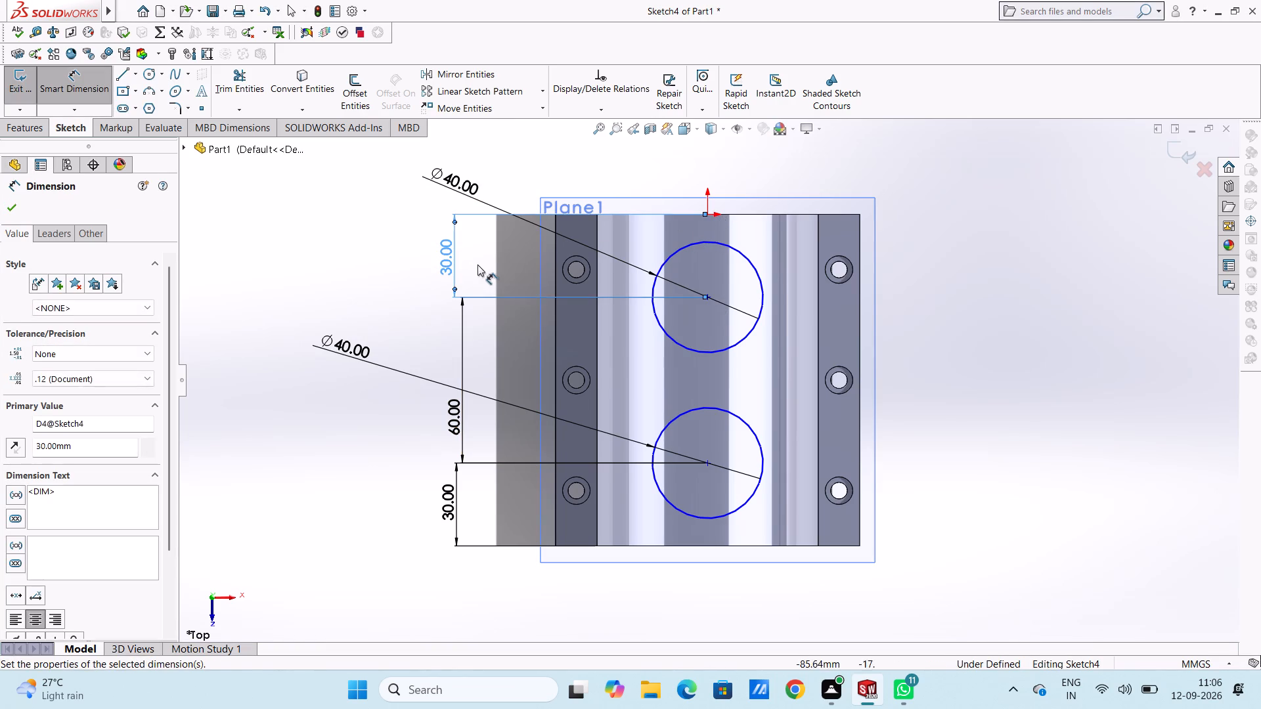
{"action": "left_click", "coordinate": [479, 265]}
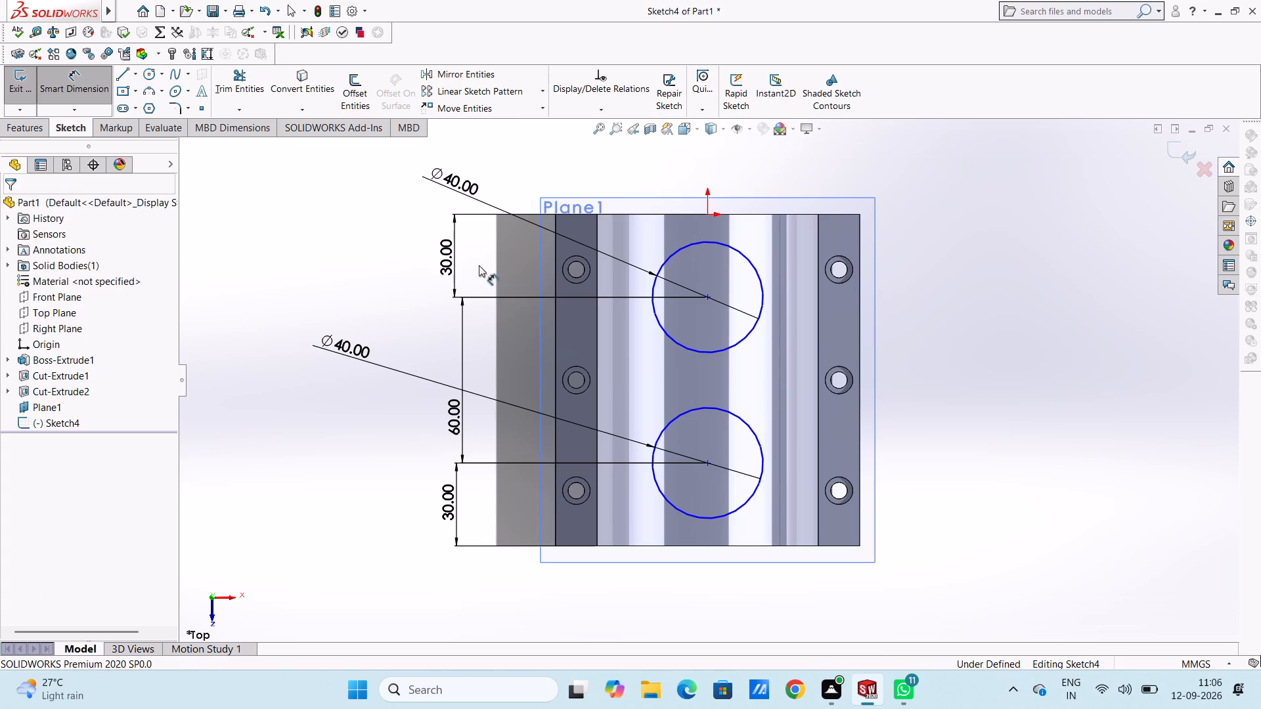
{"action": "key", "text": "Escape"}
{"action": "key", "text": "Escape"}
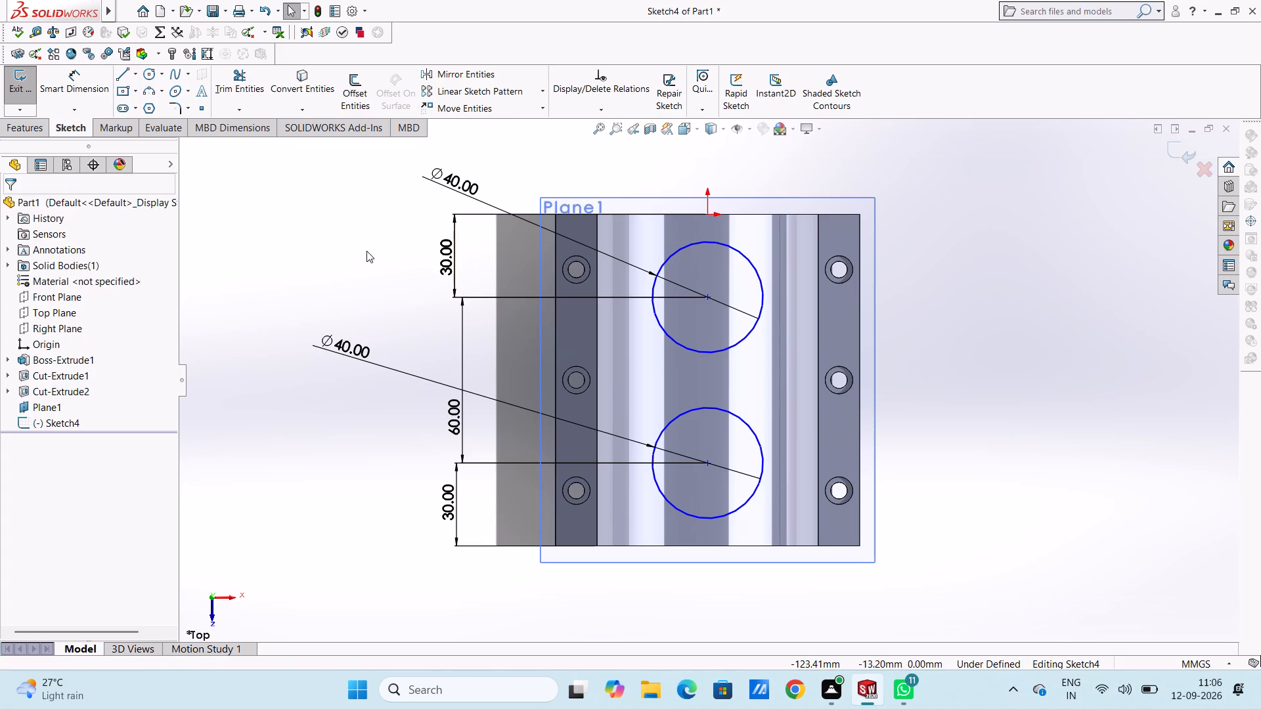
Draw a 20 mm by 20 mm centre rectangle on the upper circle's centre.
{"action": "left_click", "coordinate": [125, 89]}
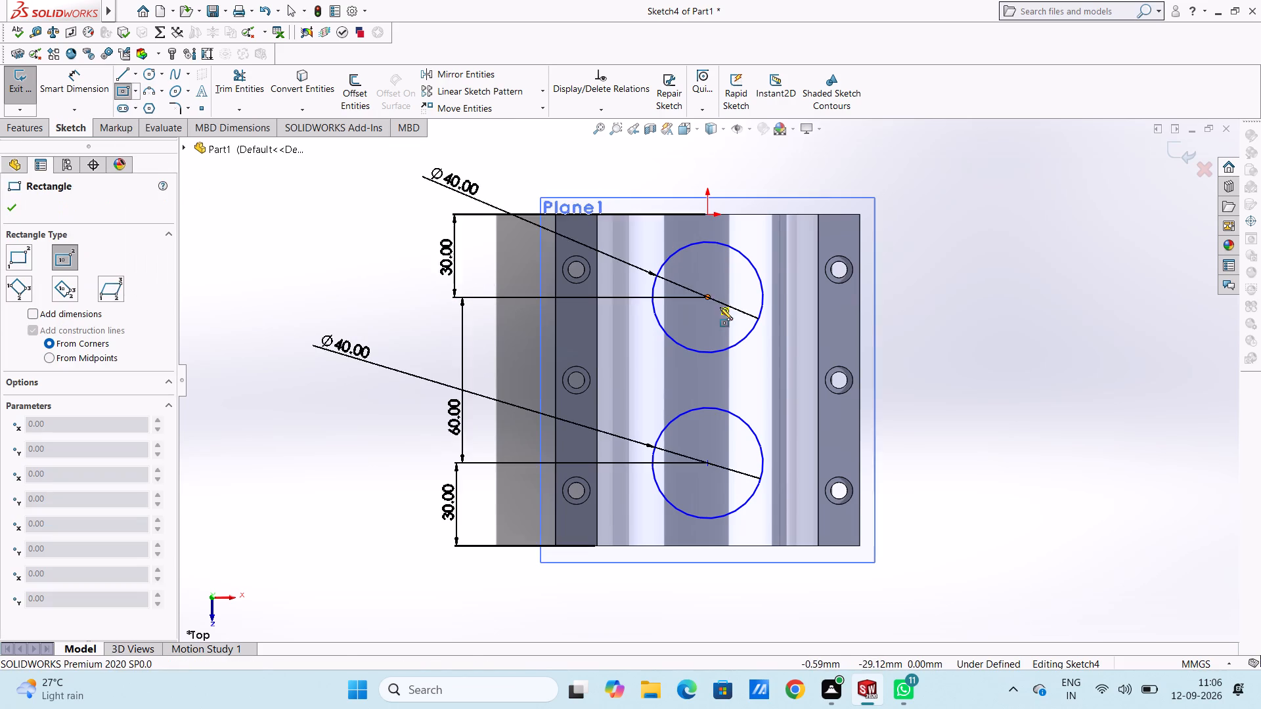
{"action": "left_click", "coordinate": [708, 298]}
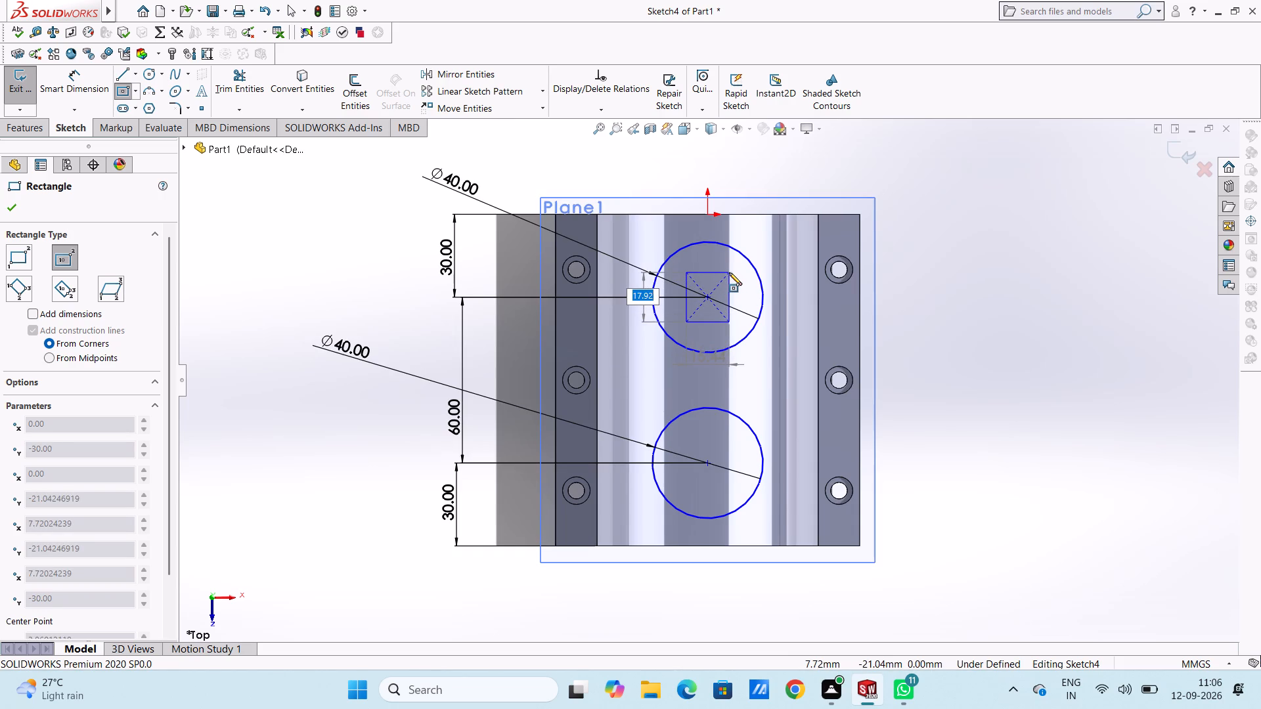
{"action": "type", "text": "20"}
{"action": "key", "text": "Return"}
{"action": "type", "text": "20"}
{"action": "key", "text": "Return"}
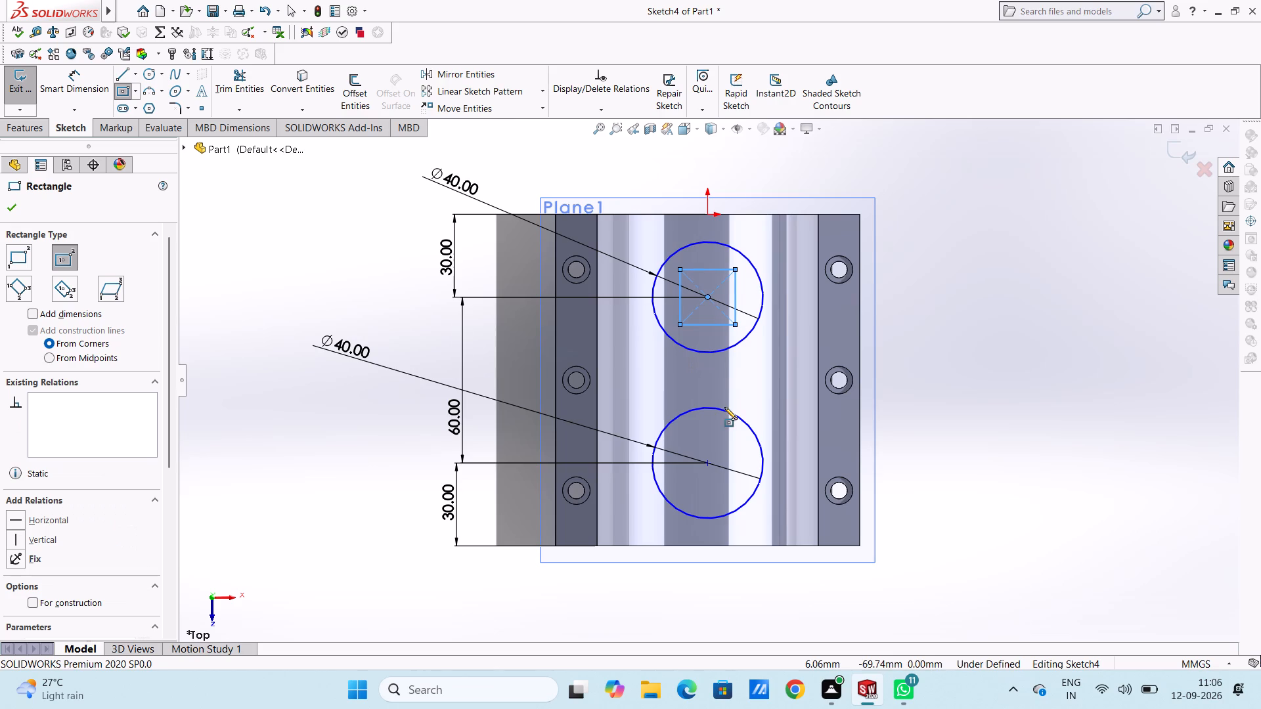
Draw a 20 mm by 20 mm centre rectangle on the lower circle's centre.
{"action": "left_click", "coordinate": [707, 465]}
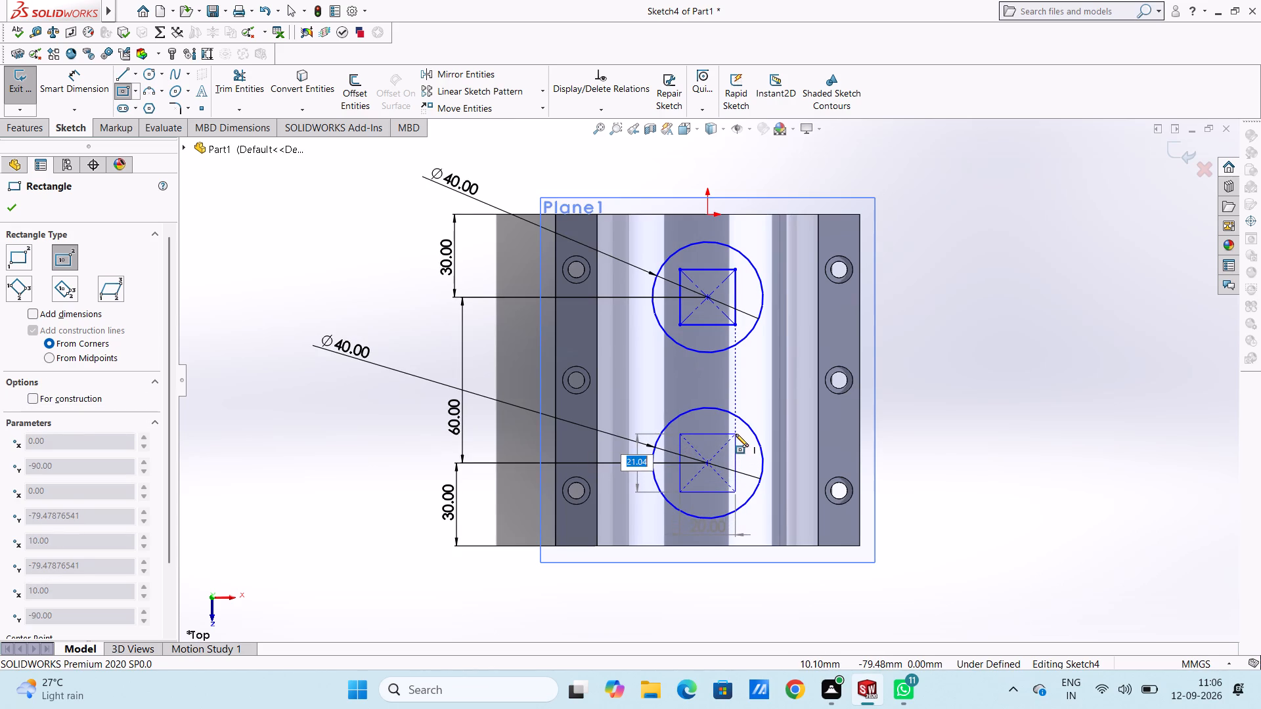
{"action": "type", "text": "20"}
{"action": "key", "text": "Return"}
{"action": "key", "text": "Return"}
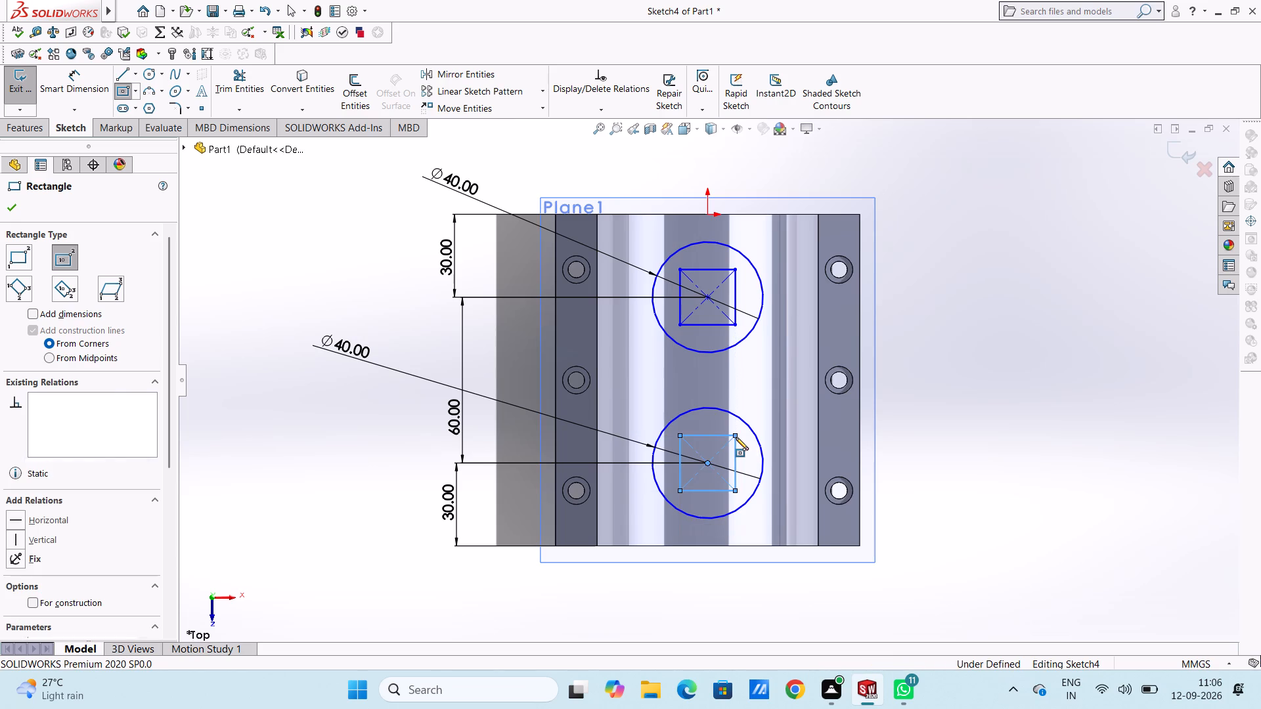
{"action": "key", "text": "Escape"}
{"action": "key", "text": "Escape"}
{"action": "key", "text": "Escape"}
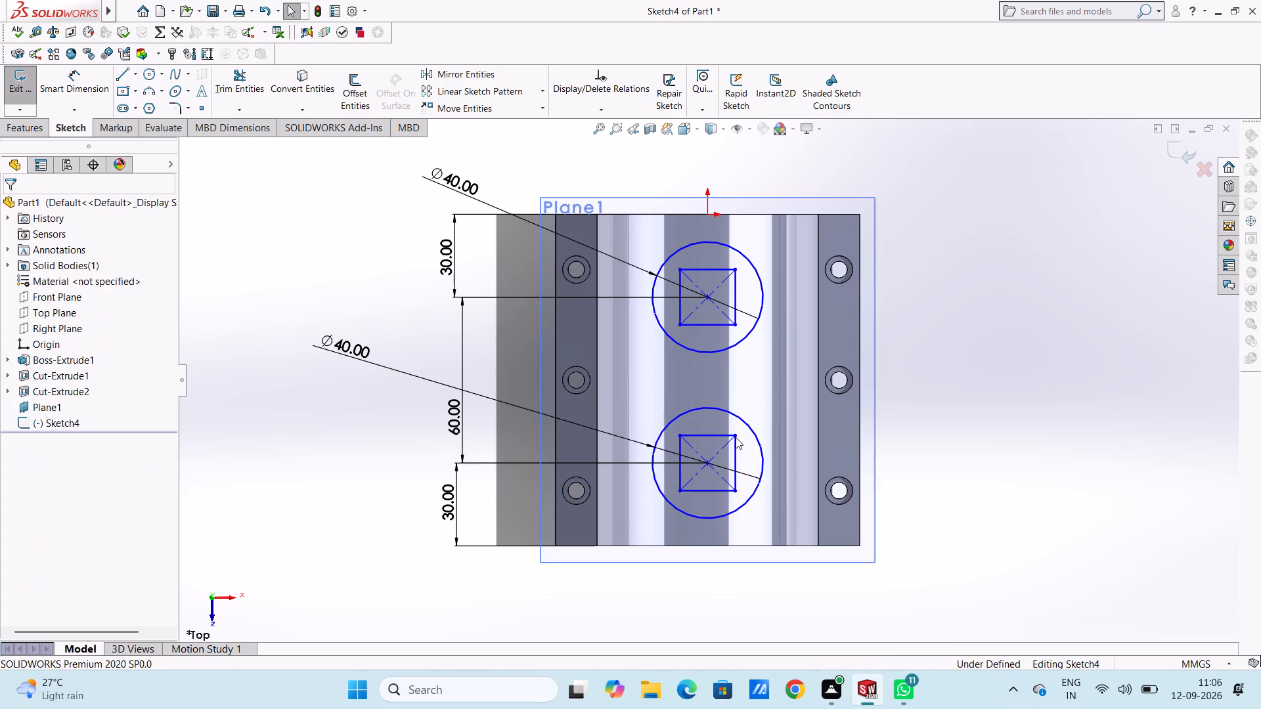
Dimension a vertical side of the upper square at 20 mm.
{"action": "left_click", "coordinate": [88, 87]}
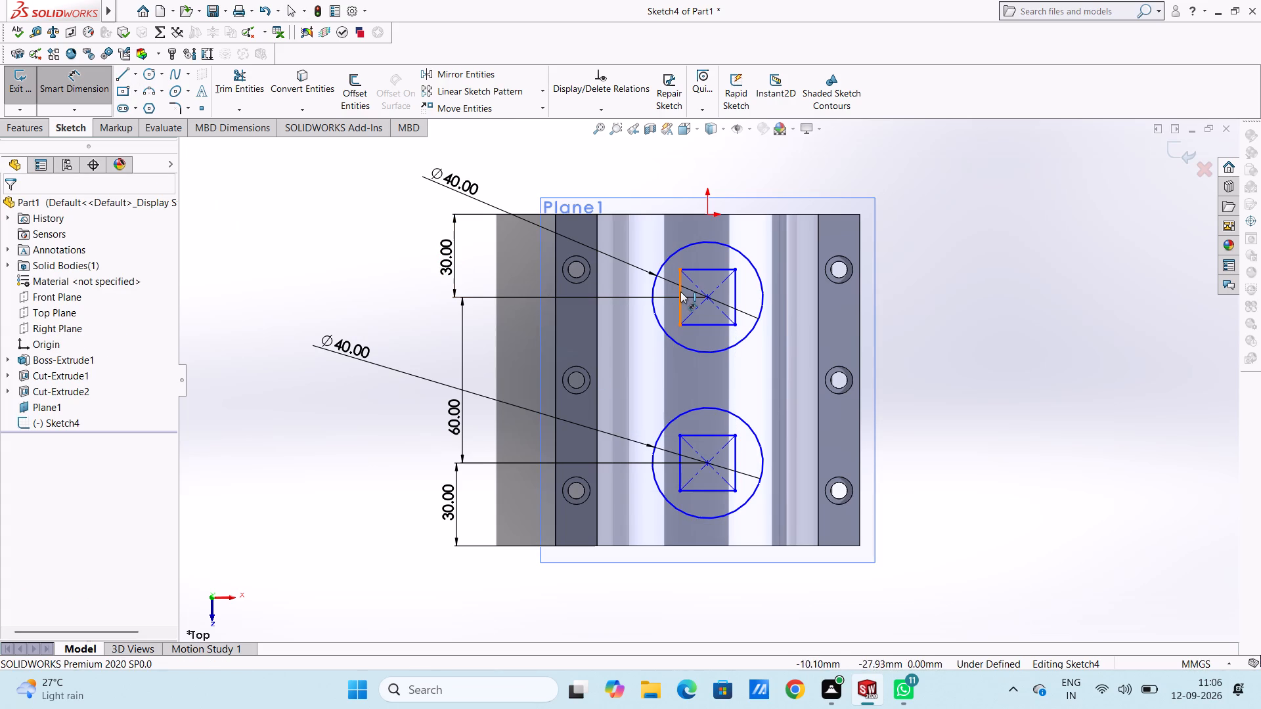
{"action": "left_click", "coordinate": [680, 291]}
{"action": "left_click", "coordinate": [373, 260]}
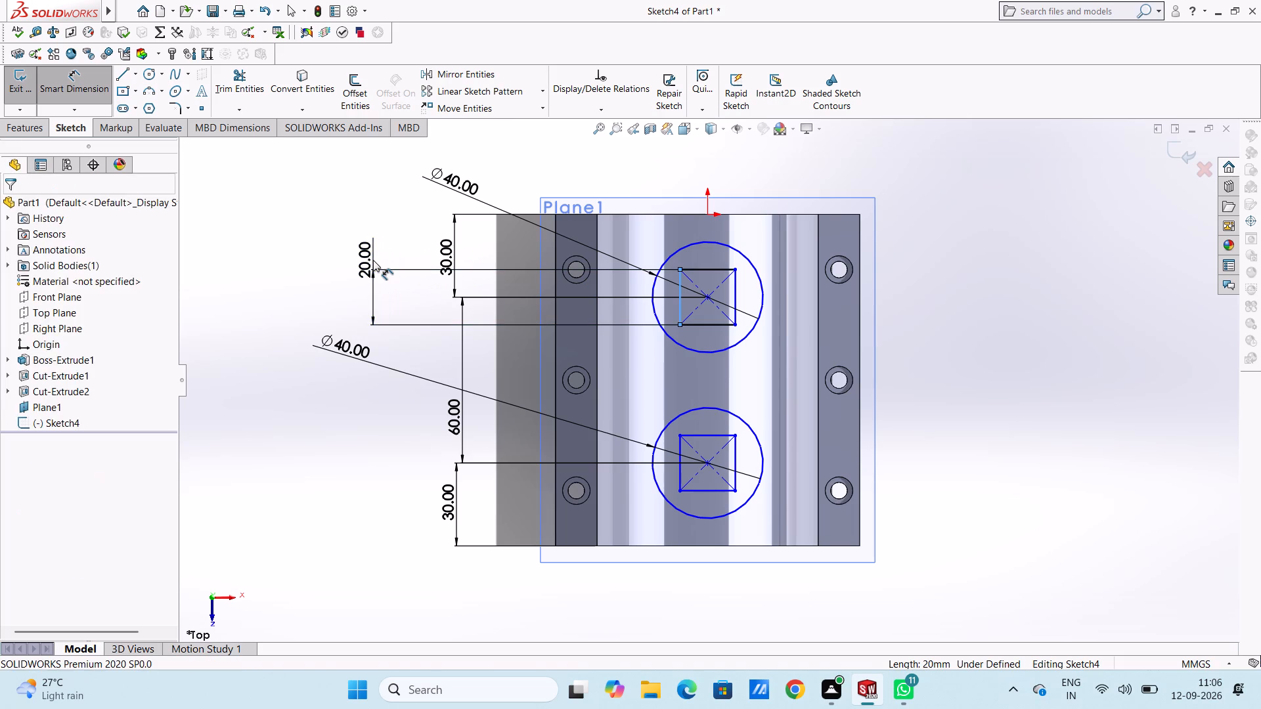
{"action": "key", "text": "Return"}
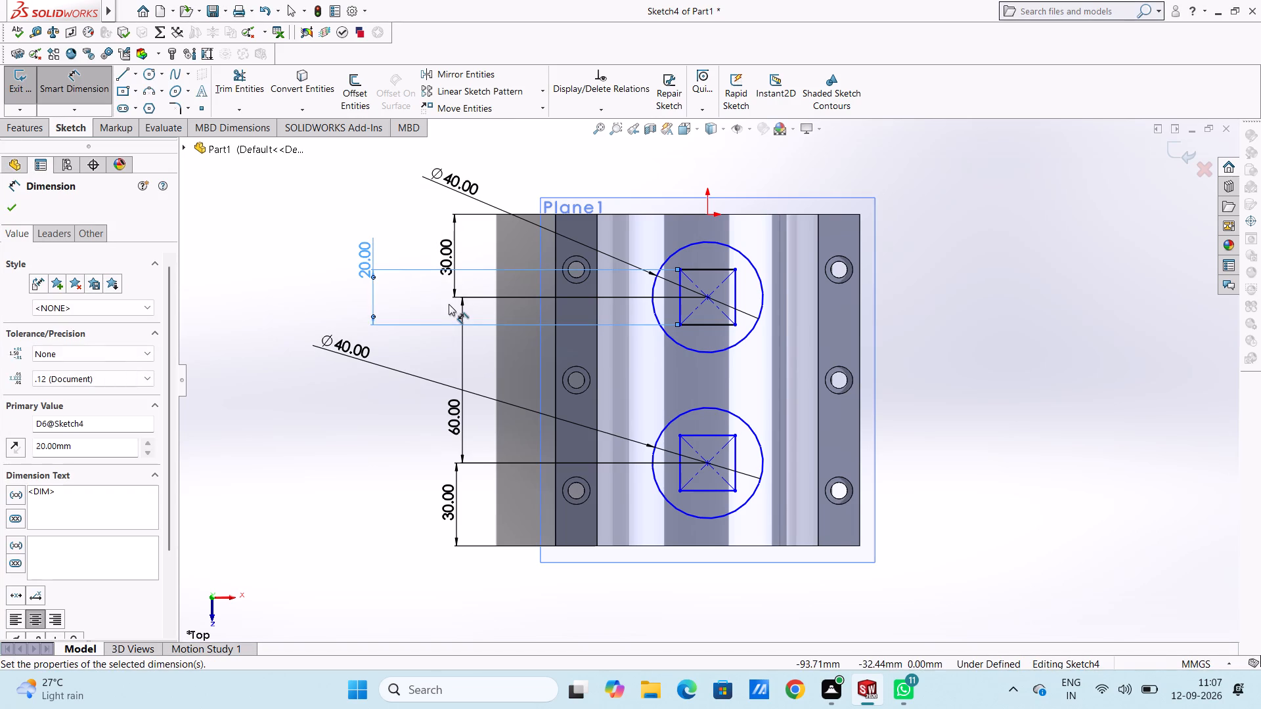
{"action": "left_click", "coordinate": [449, 304]}
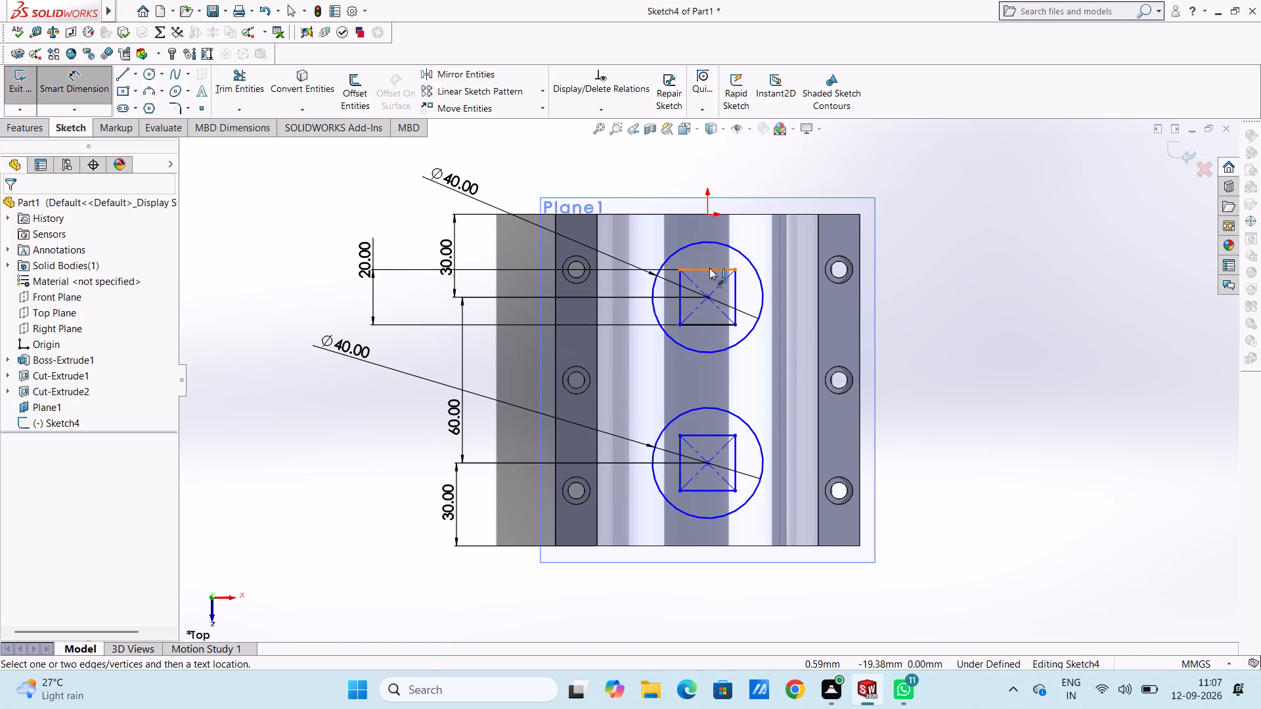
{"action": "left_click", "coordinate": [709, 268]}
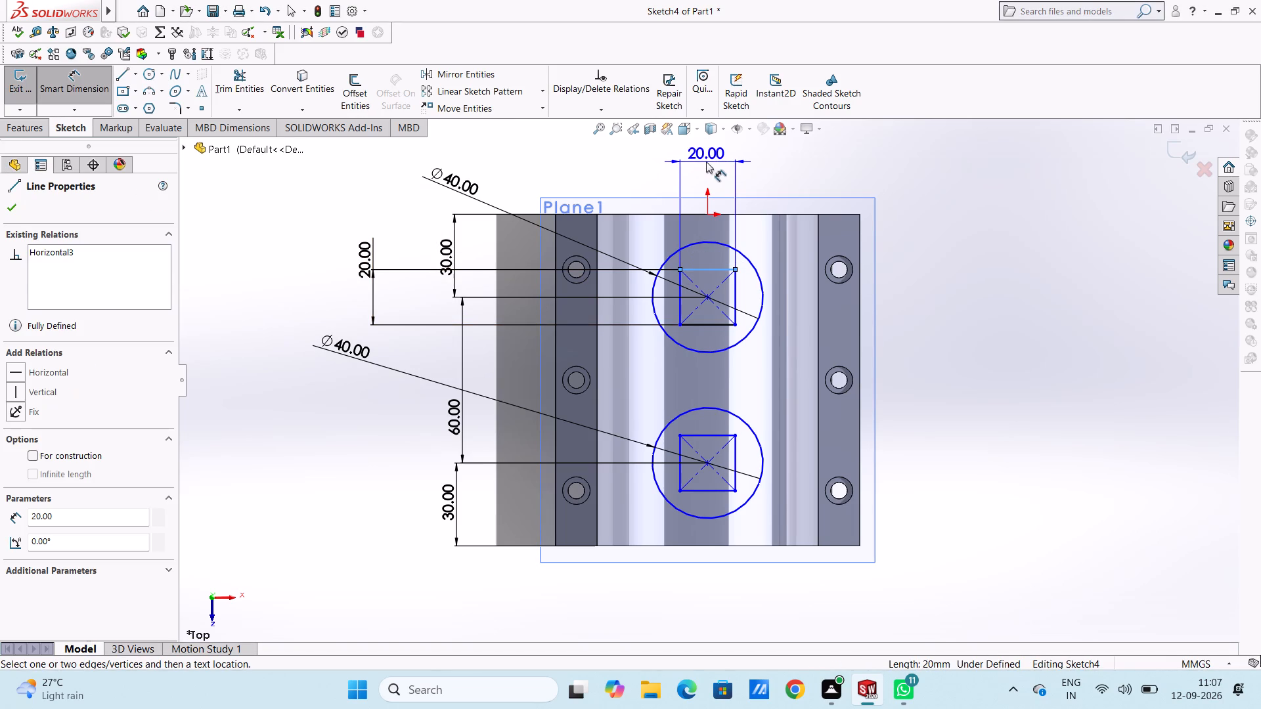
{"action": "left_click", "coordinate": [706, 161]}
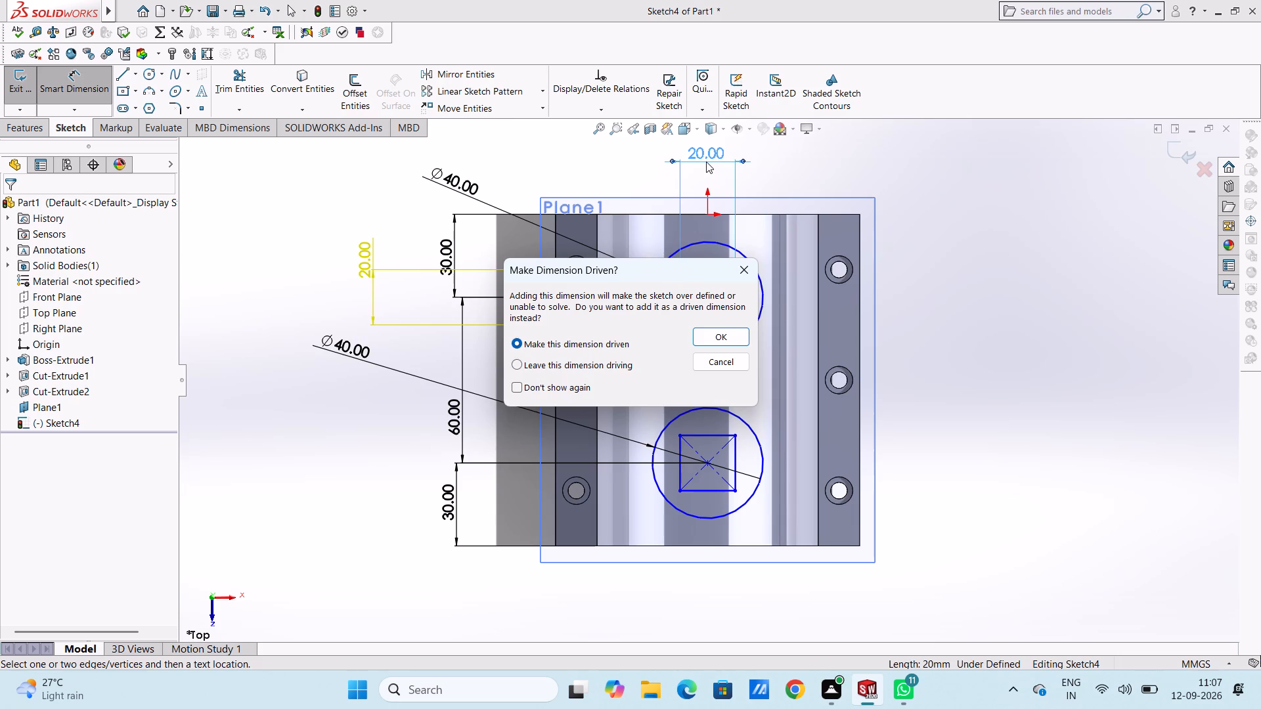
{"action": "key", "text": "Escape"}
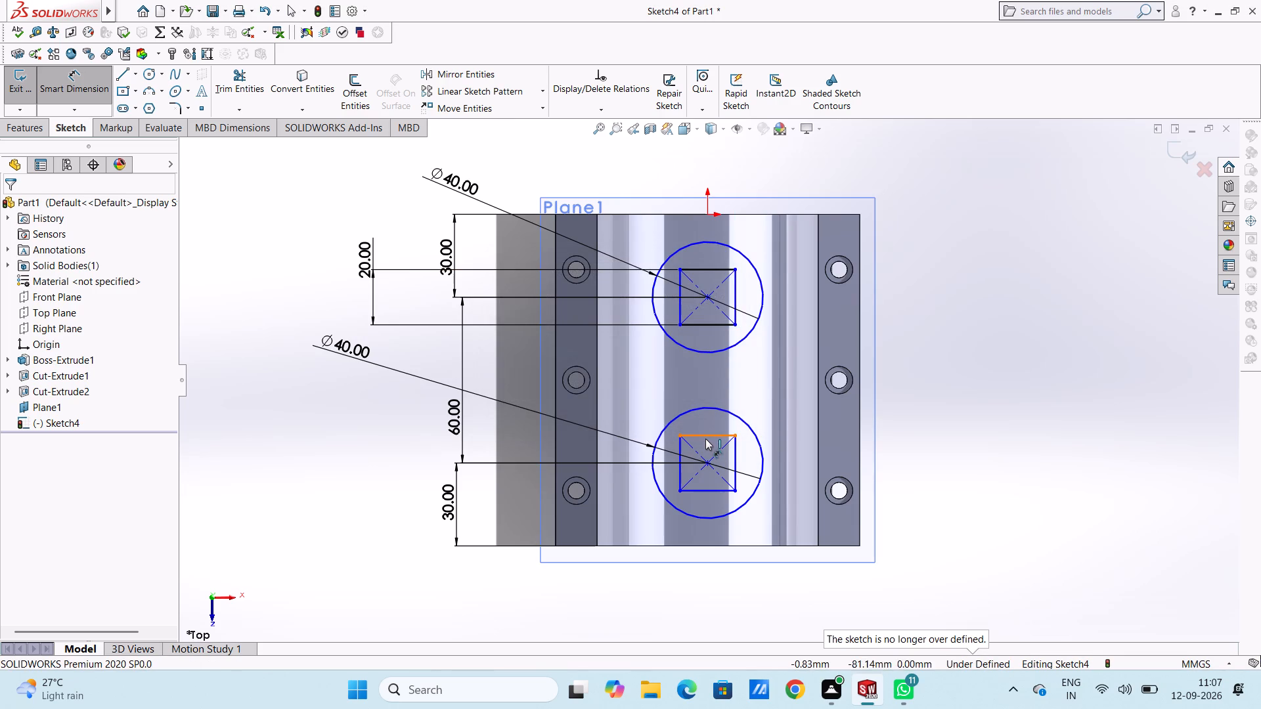
Dimension the bottom side of the lower square at 20 mm.
{"action": "left_click", "coordinate": [720, 490]}
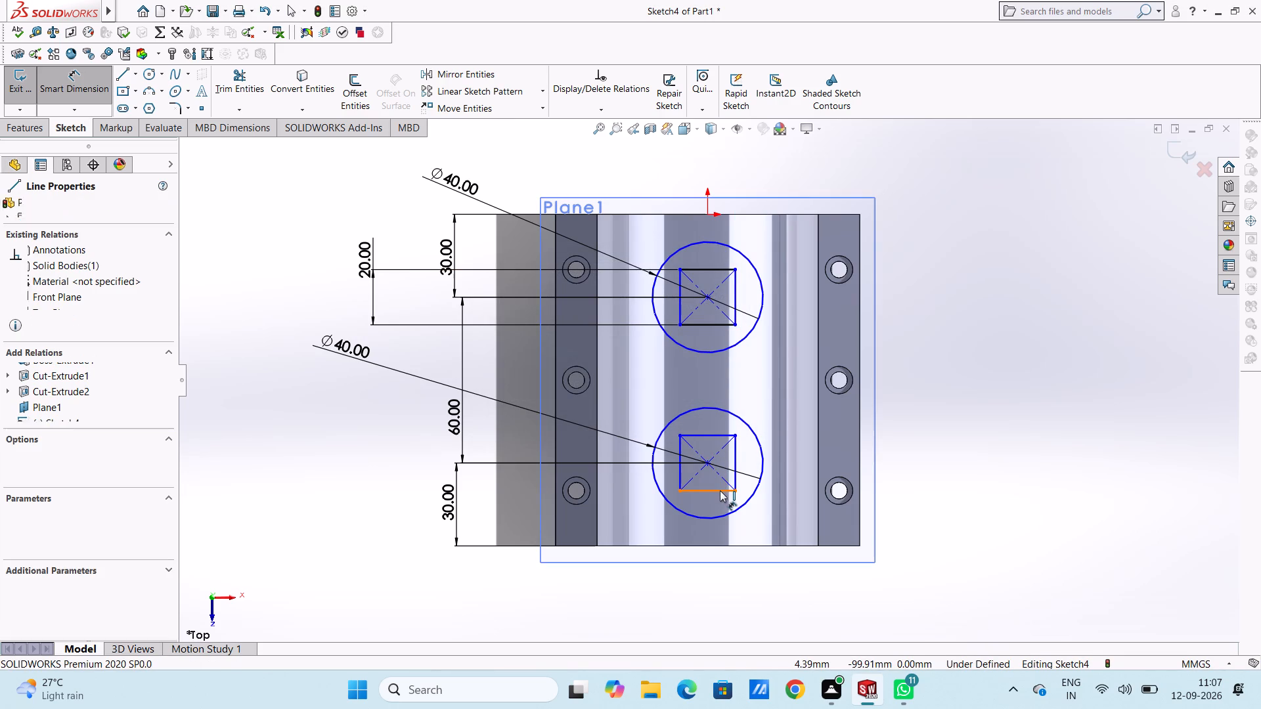
{"action": "left_click", "coordinate": [713, 609]}
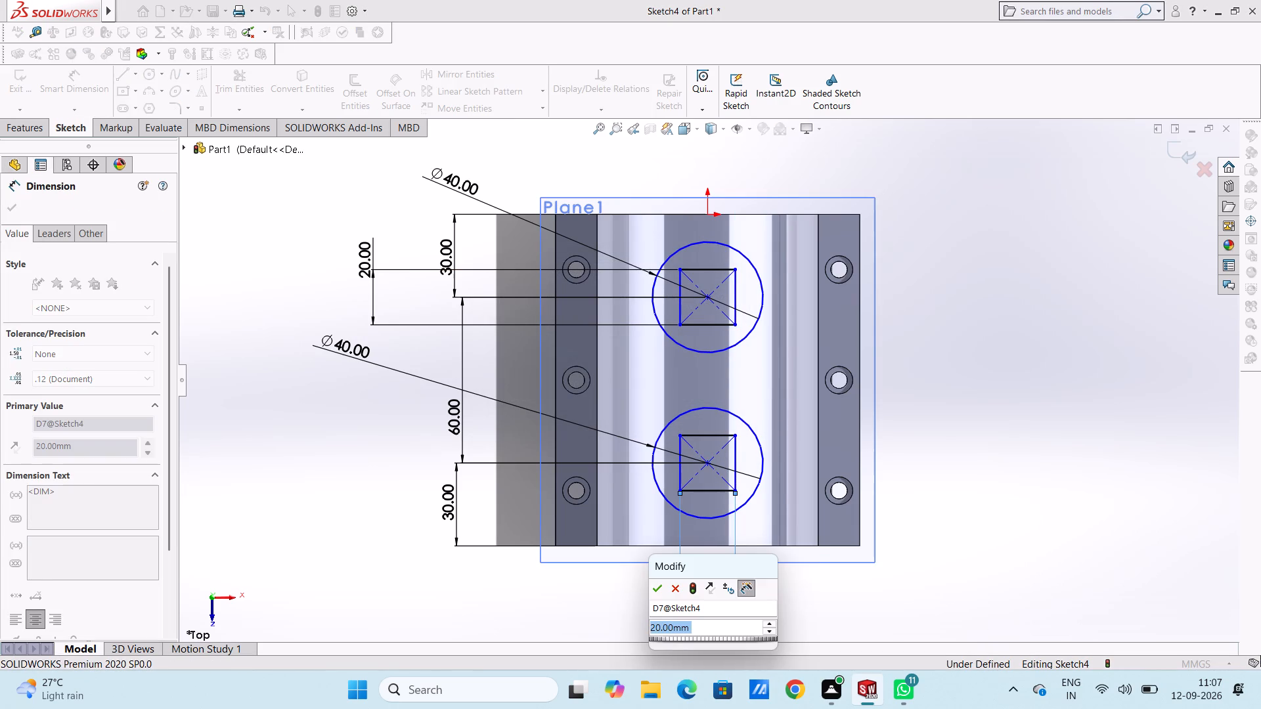
{"action": "key", "text": "Return"}
{"action": "left_click", "coordinate": [830, 607]}
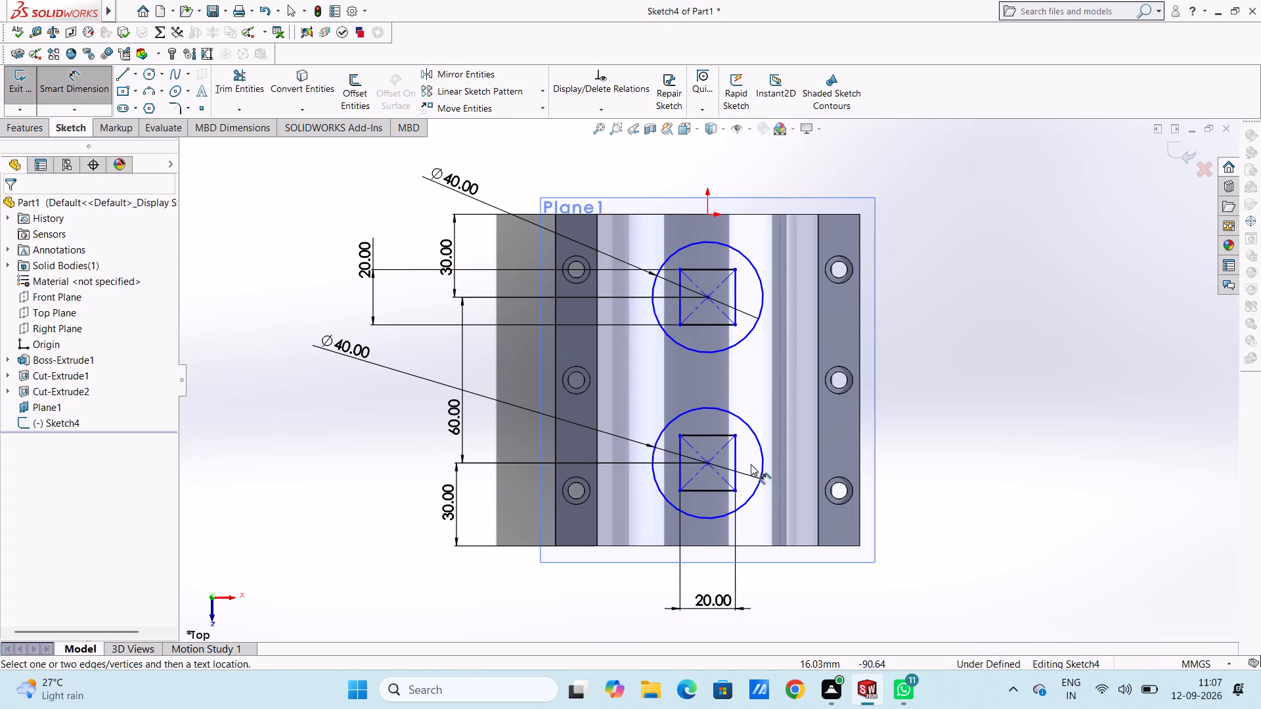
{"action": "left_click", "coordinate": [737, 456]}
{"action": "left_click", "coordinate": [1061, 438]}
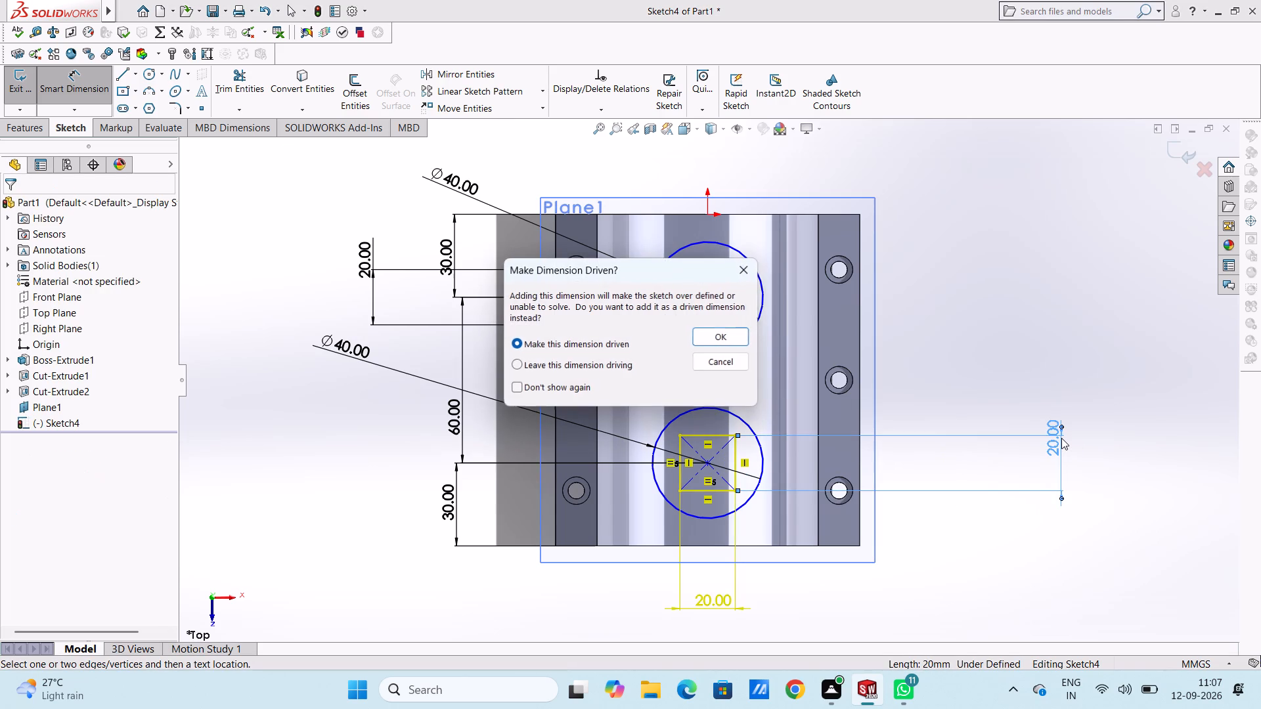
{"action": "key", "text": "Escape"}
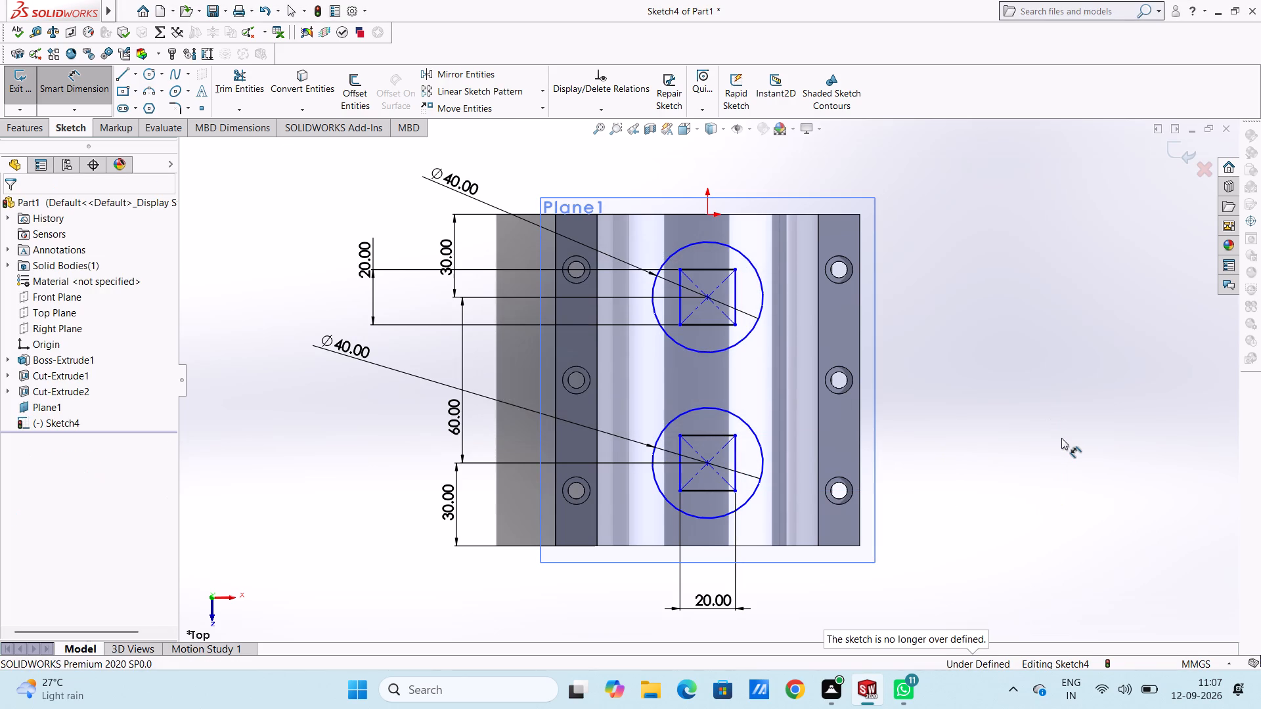
Extrude both circles with their square openings as a blind boss 20 mm upward from Plane1, merged with the half-ring body.
{"action": "key", "text": "ctrl+7"}
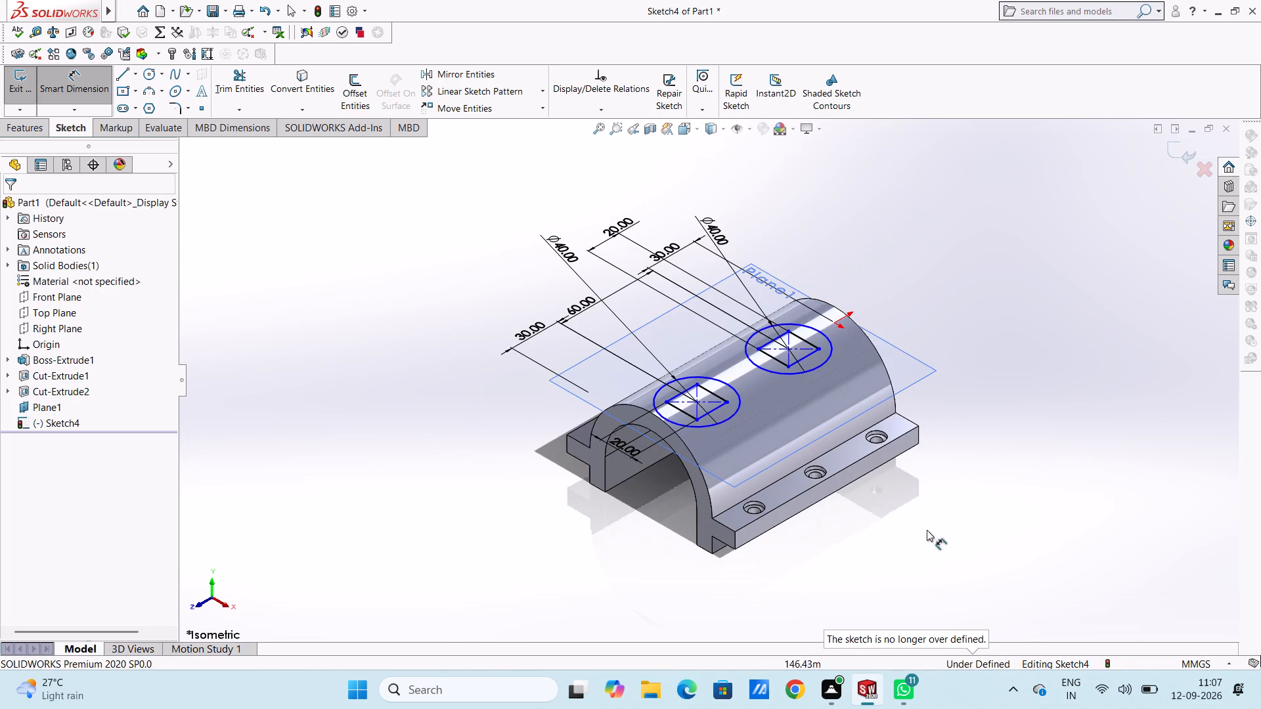
{"action": "key", "text": "Escape"}
{"action": "key", "text": "Escape"}
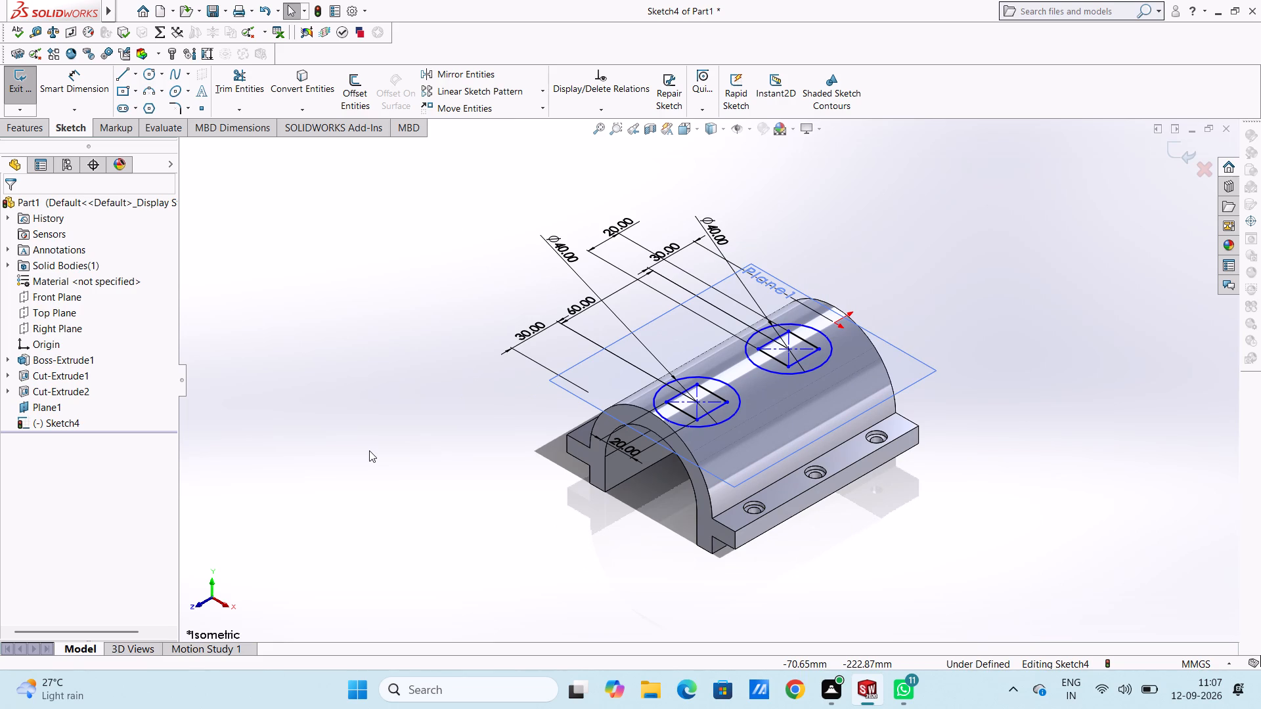
{"action": "left_click", "coordinate": [43, 126]}
{"action": "left_click", "coordinate": [29, 87]}
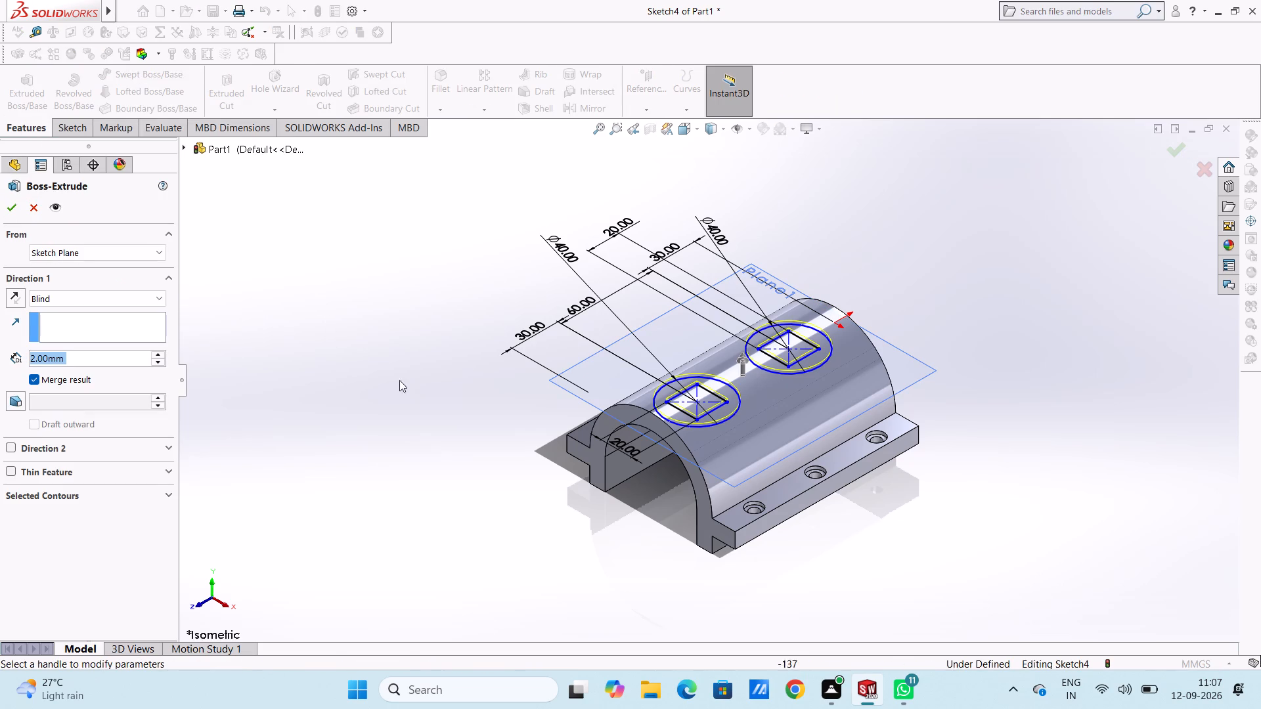
{"action": "left_click", "coordinate": [724, 385]}
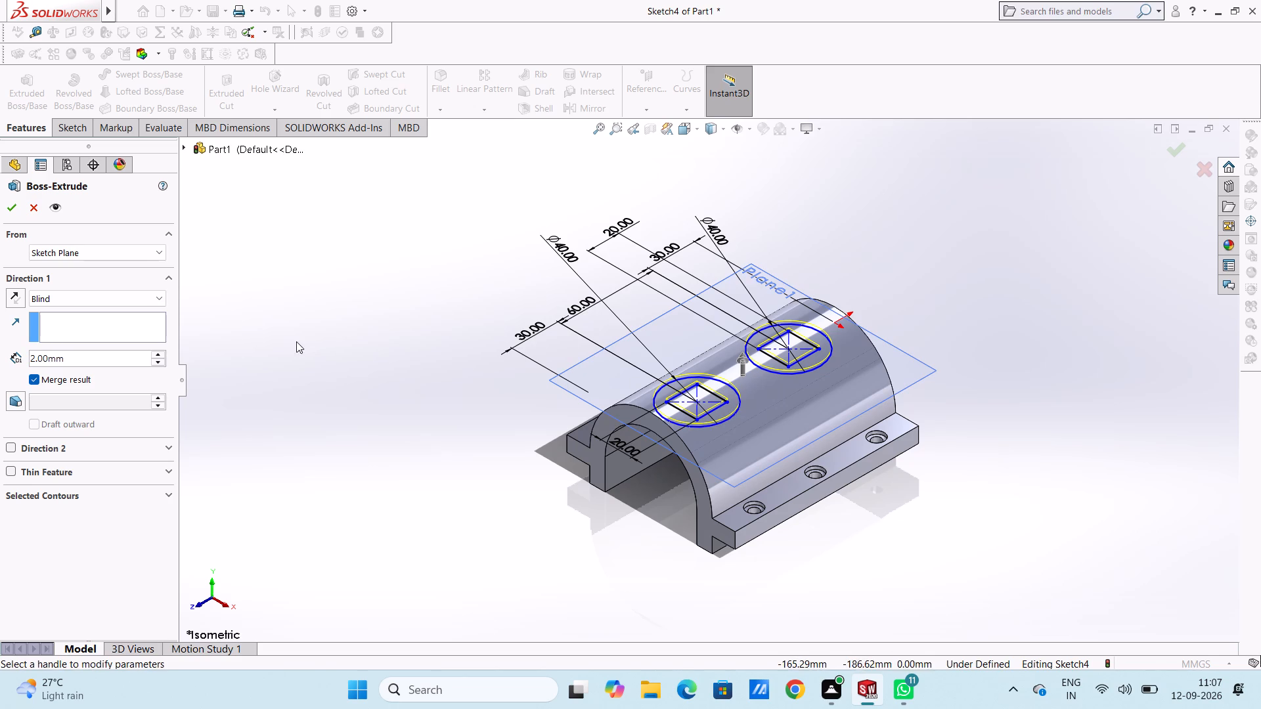
{"action": "double_click", "coordinate": [118, 357]}
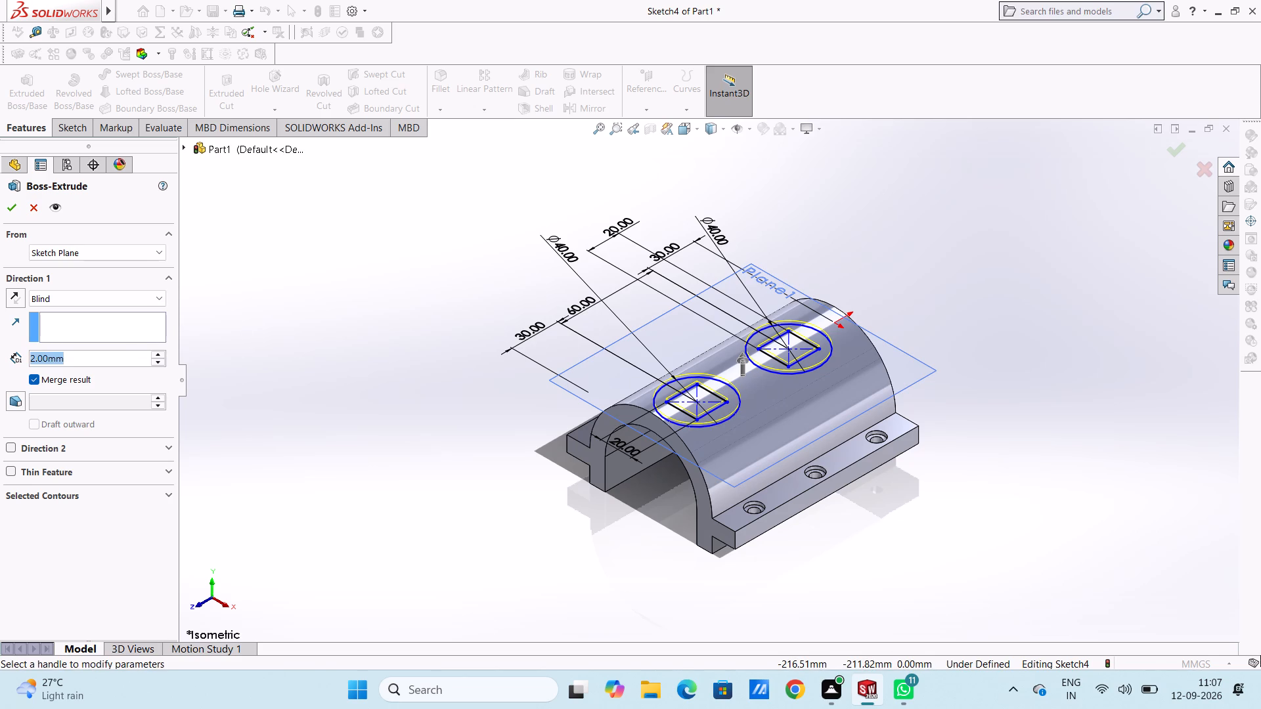
{"action": "type", "text": "15"}
{"action": "key", "text": "Return"}
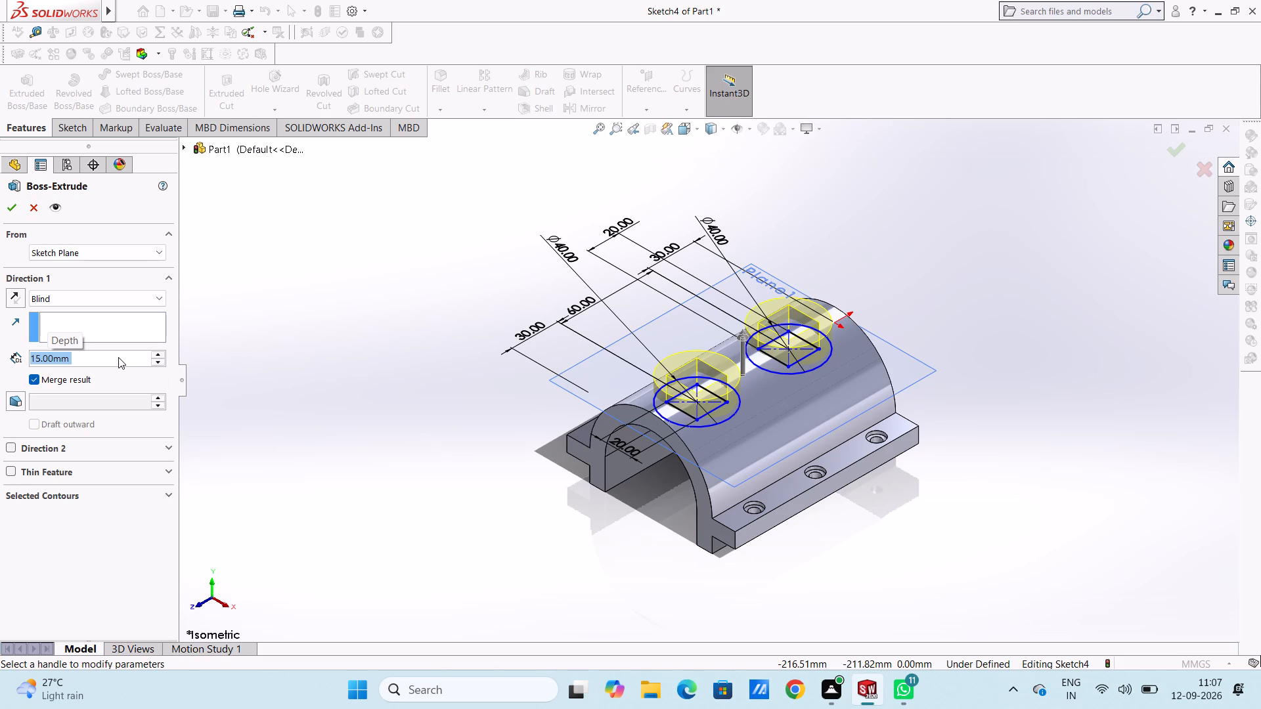
{"action": "type", "text": "20"}
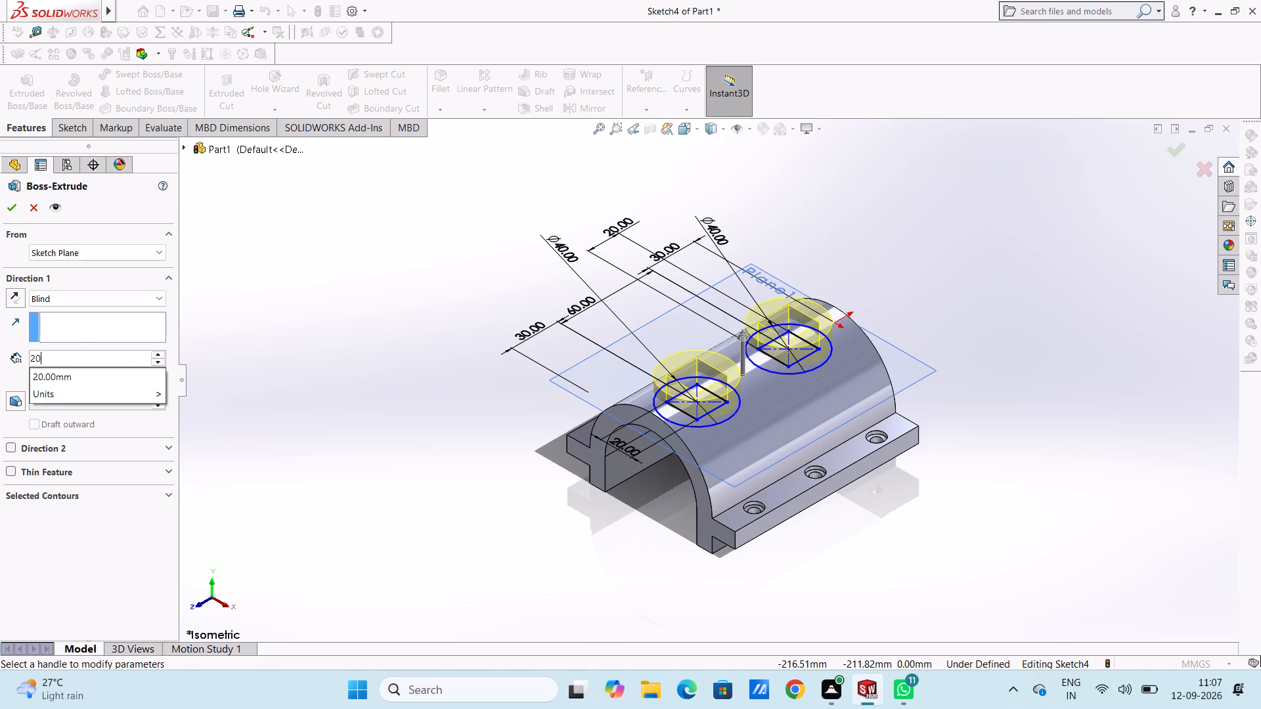
{"action": "key", "text": "Return"}
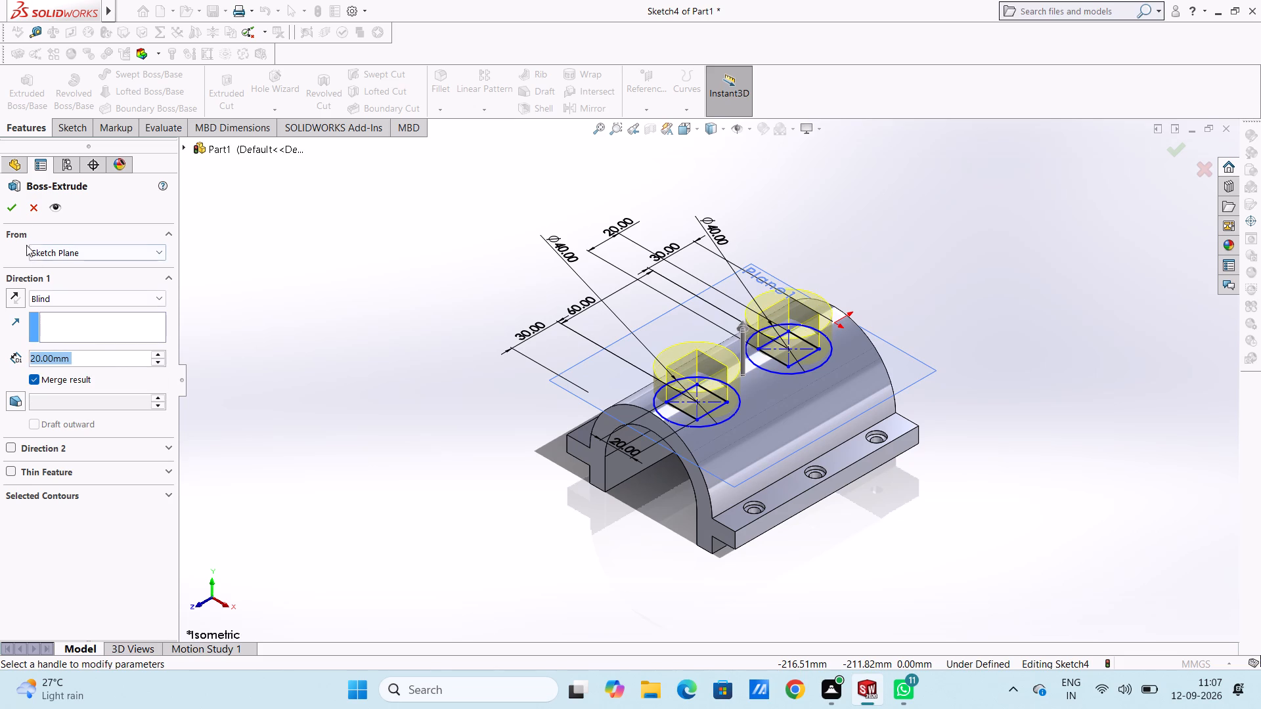
{"action": "left_click", "coordinate": [12, 212]}
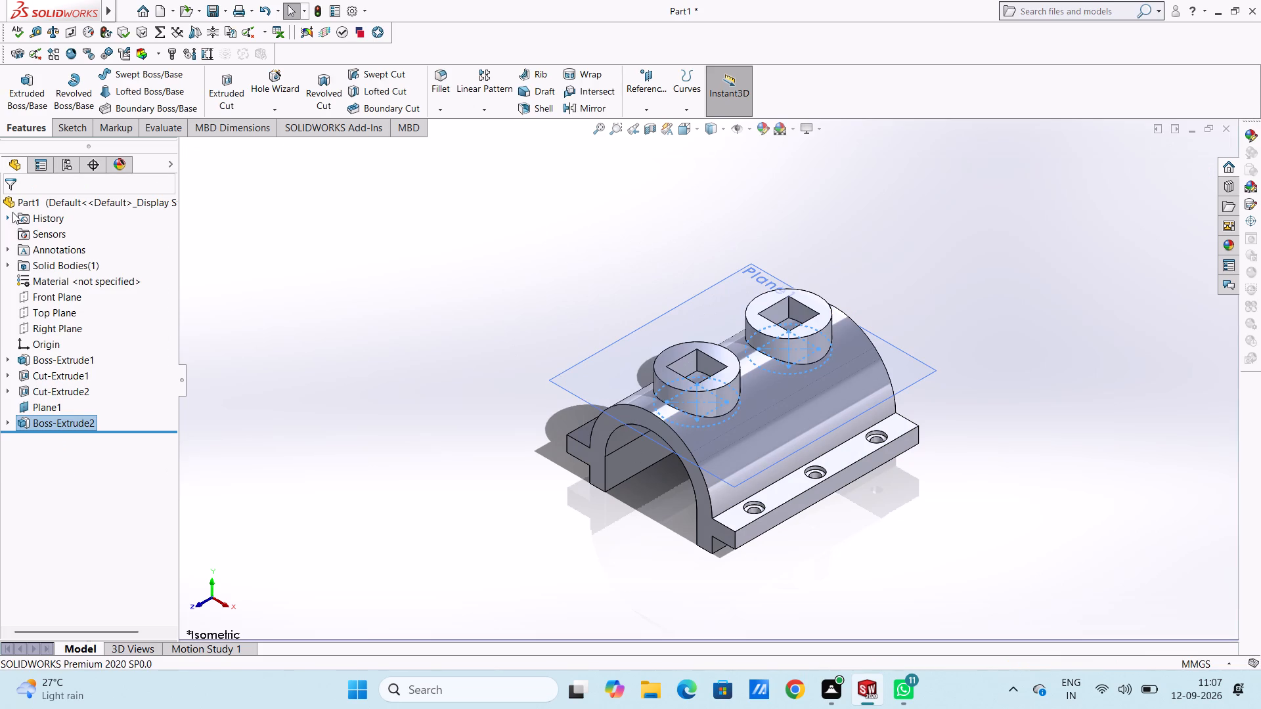
{"action": "left_click", "coordinate": [431, 400]}
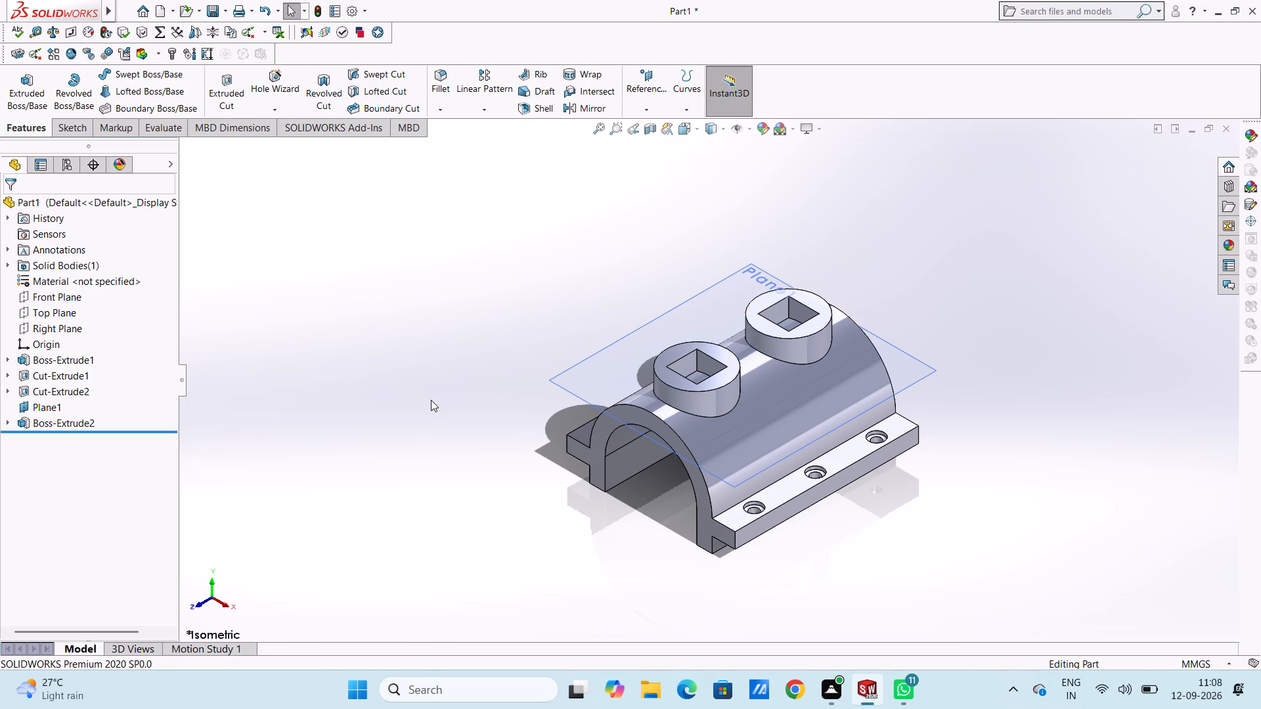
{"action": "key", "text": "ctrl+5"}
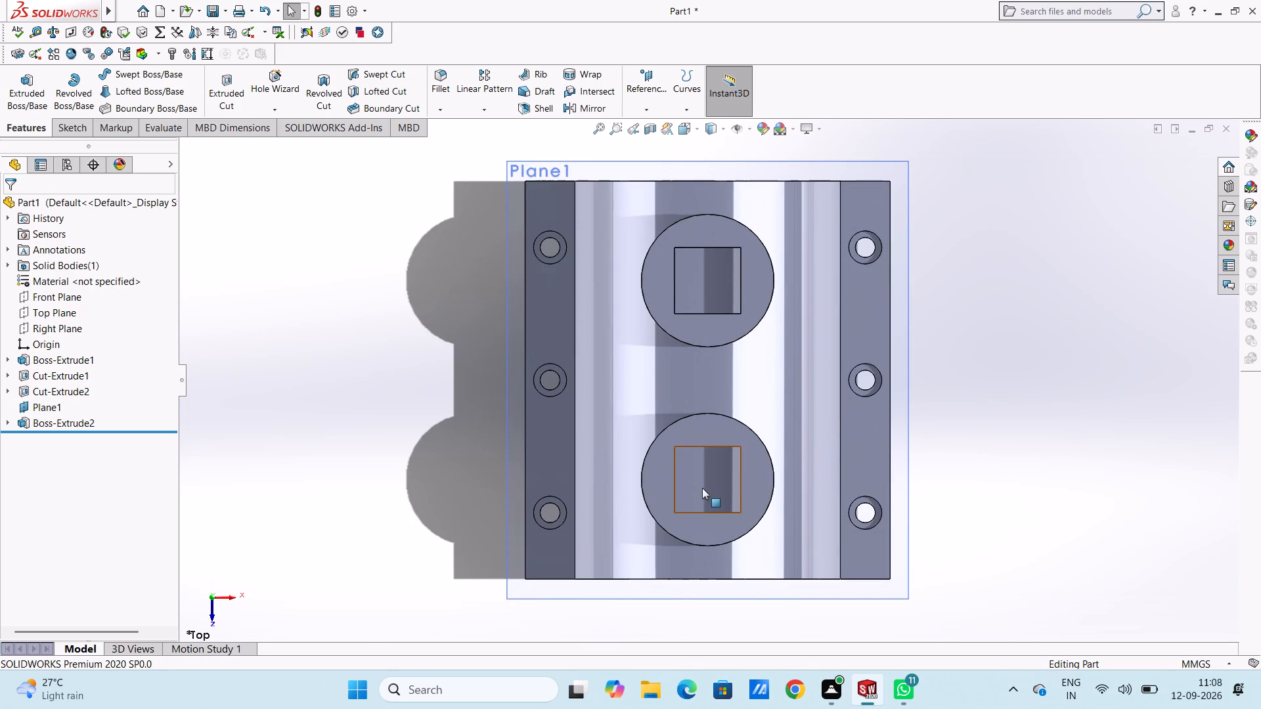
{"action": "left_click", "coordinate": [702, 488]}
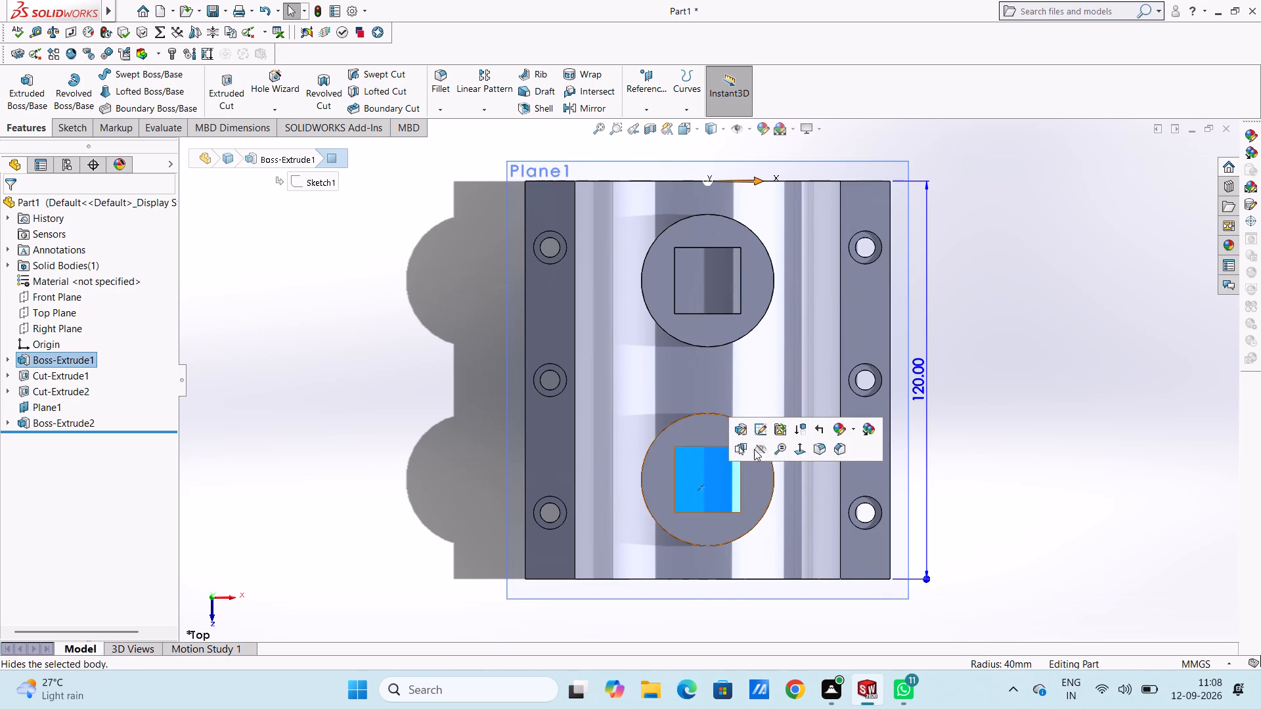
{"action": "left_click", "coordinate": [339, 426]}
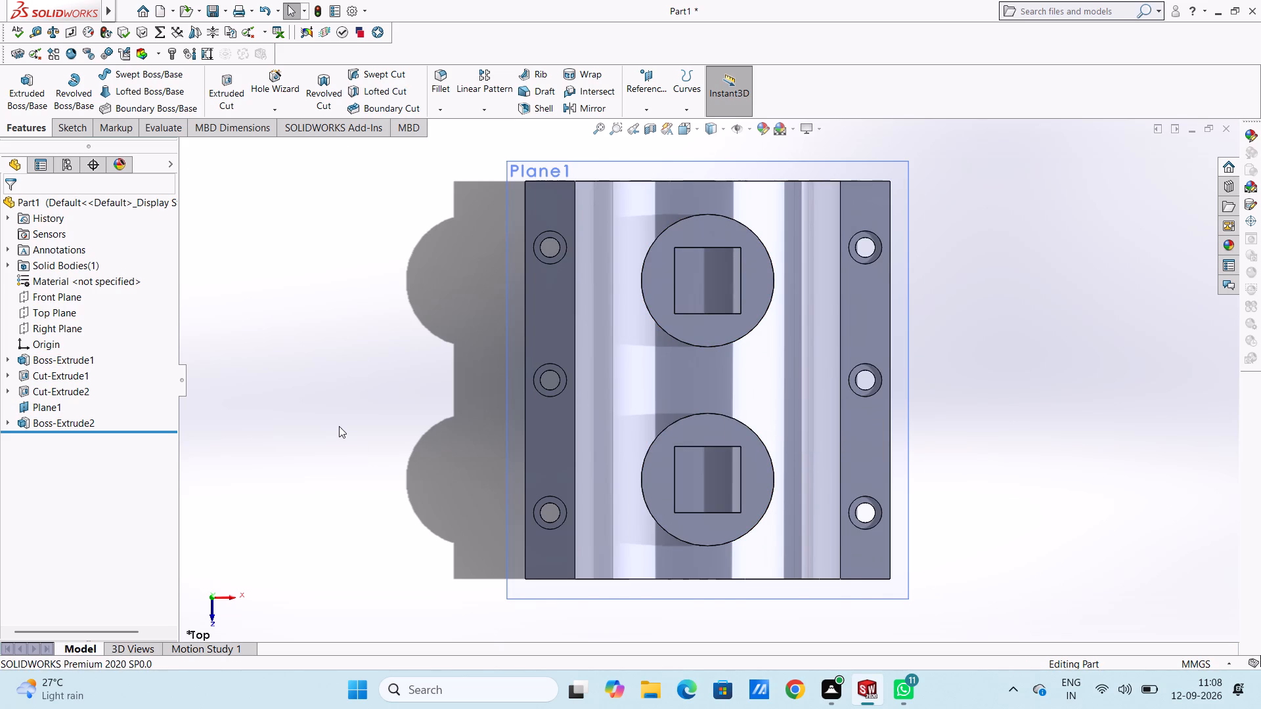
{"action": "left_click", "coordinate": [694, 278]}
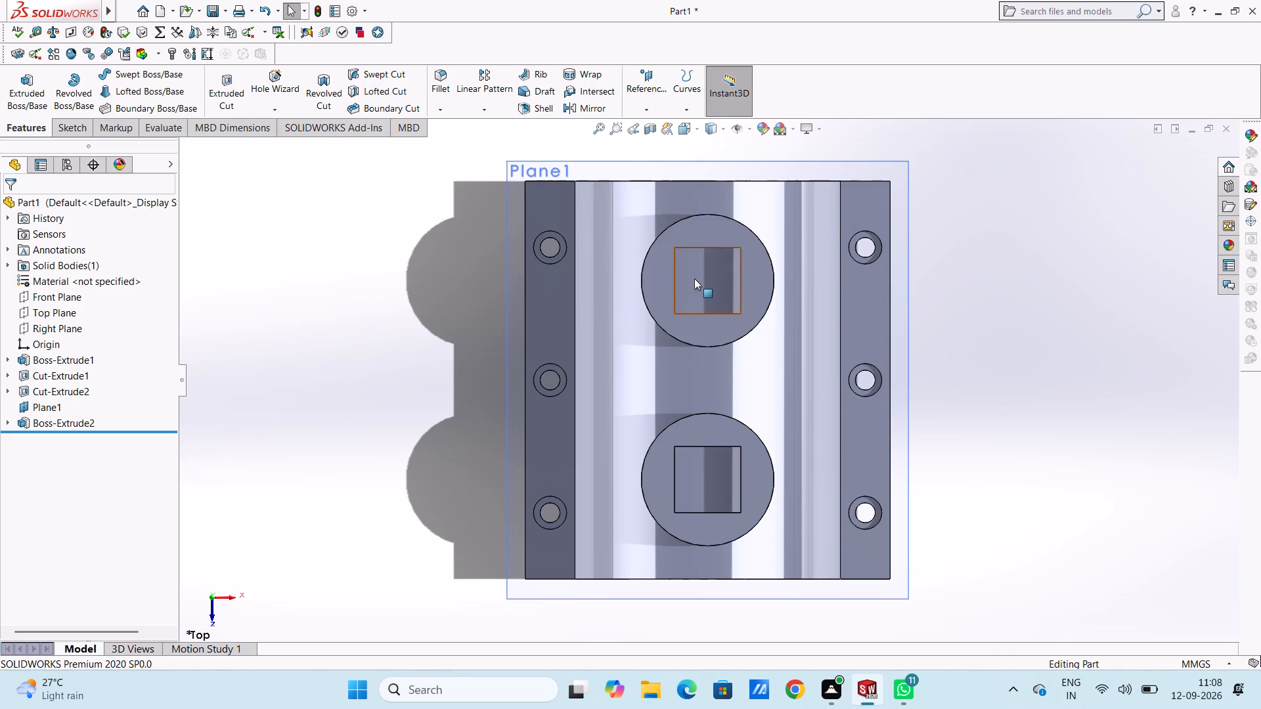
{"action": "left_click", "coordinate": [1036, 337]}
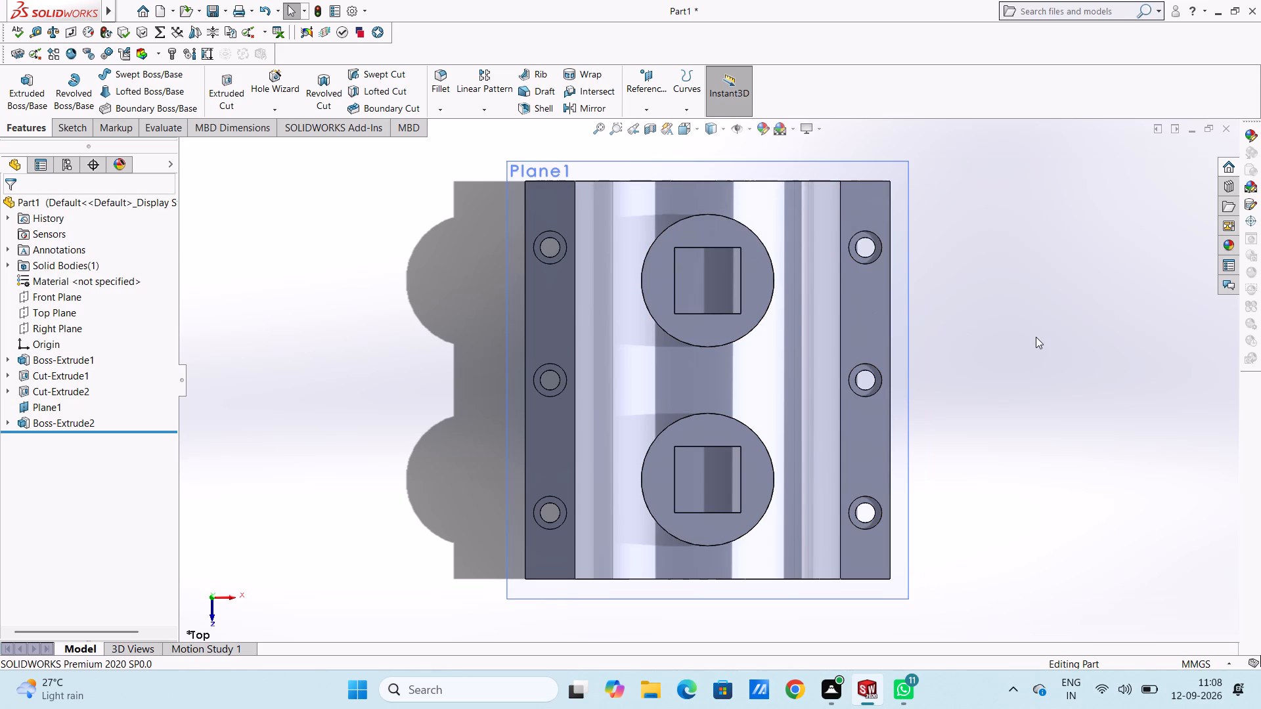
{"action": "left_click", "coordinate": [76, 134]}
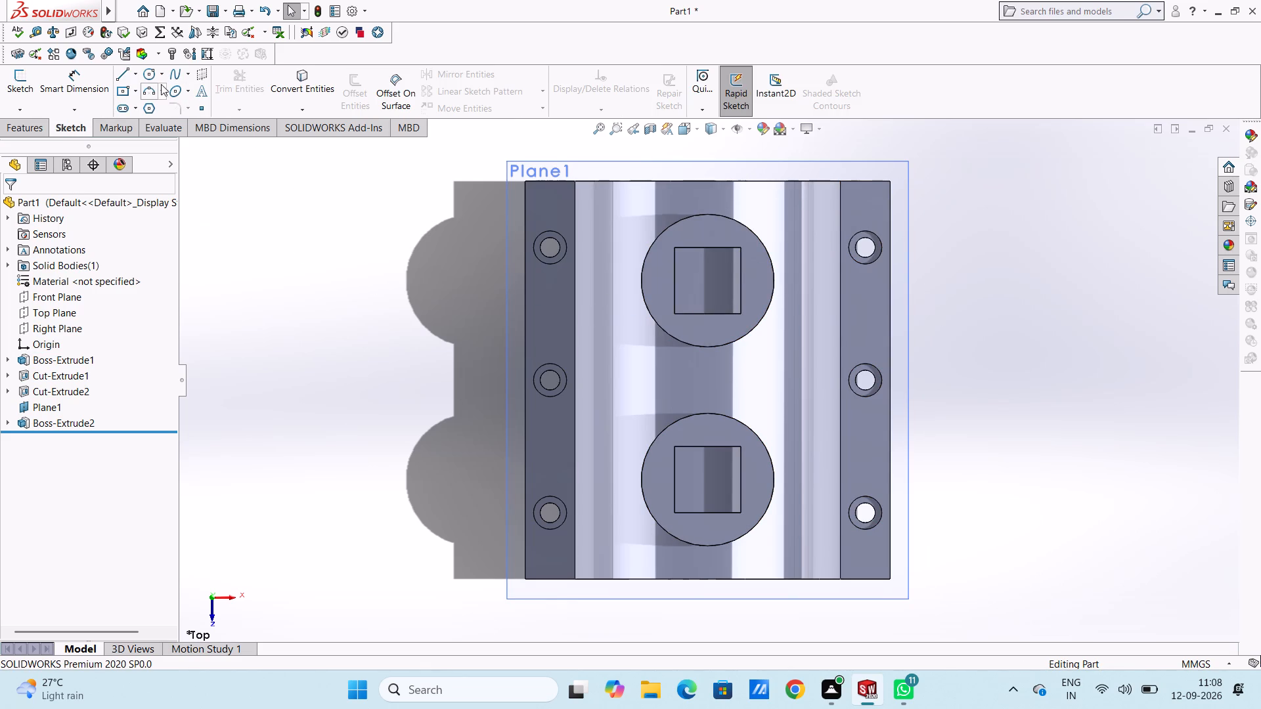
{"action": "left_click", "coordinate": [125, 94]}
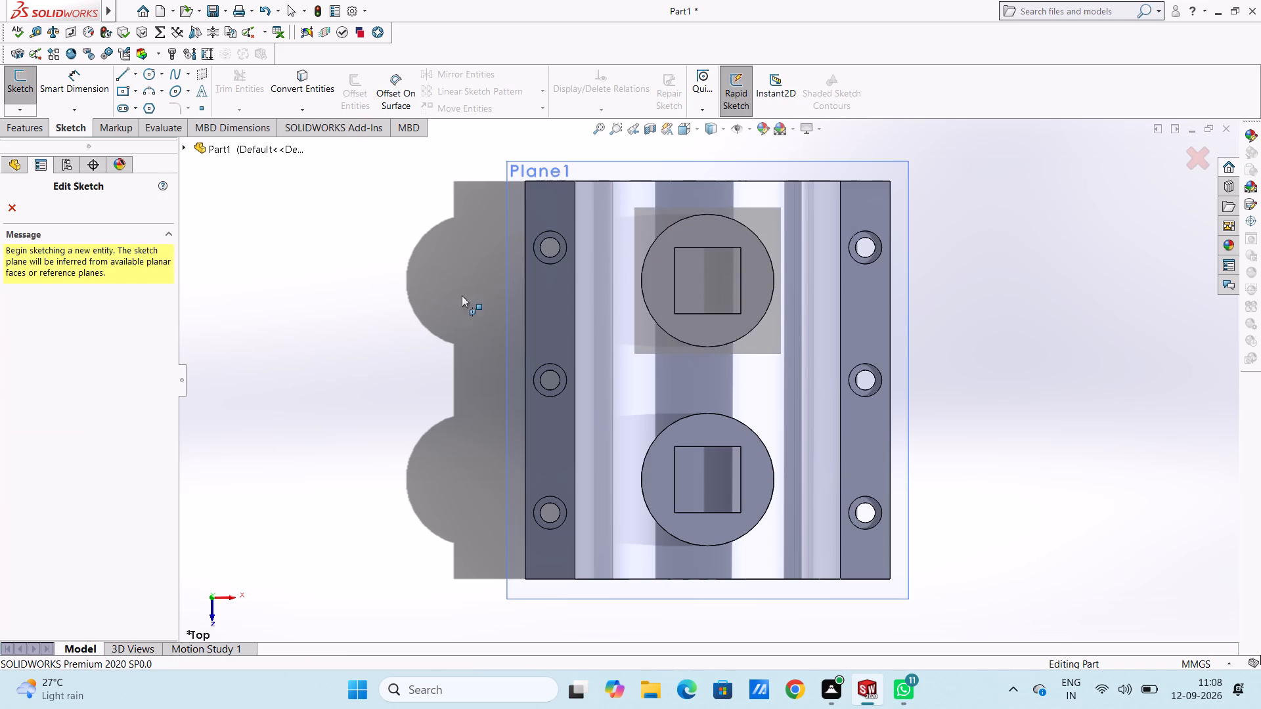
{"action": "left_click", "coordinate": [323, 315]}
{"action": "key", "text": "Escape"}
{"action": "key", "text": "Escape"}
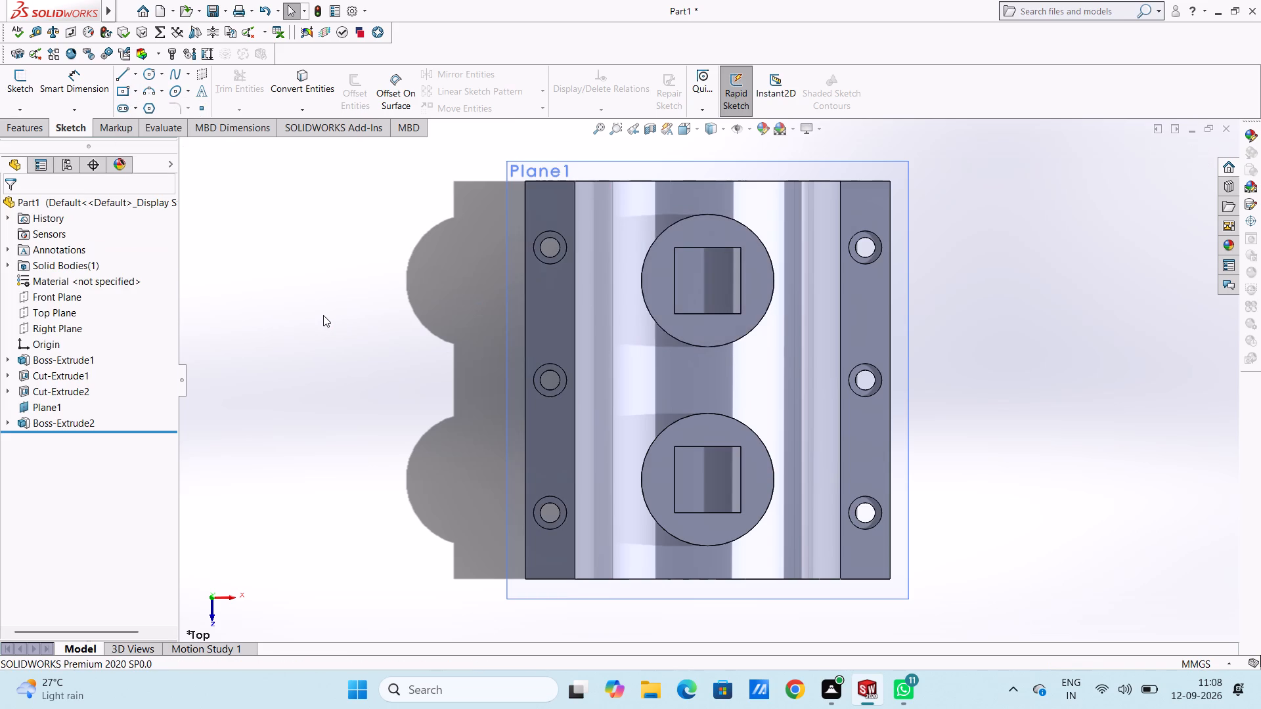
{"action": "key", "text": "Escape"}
Start a sketch on Plane1 and draw a 20 mm by 20 mm centre rectangle over each boss's square opening.
{"action": "left_click", "coordinate": [513, 276]}
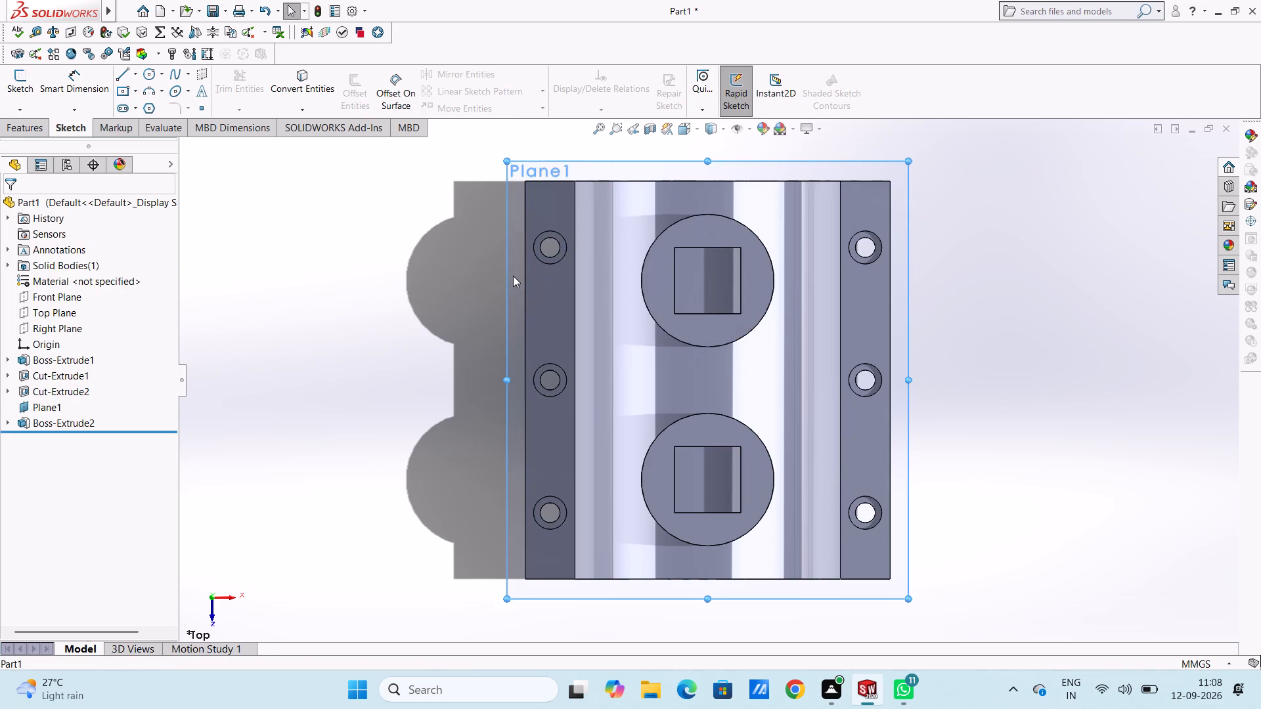
{"action": "left_click", "coordinate": [569, 238]}
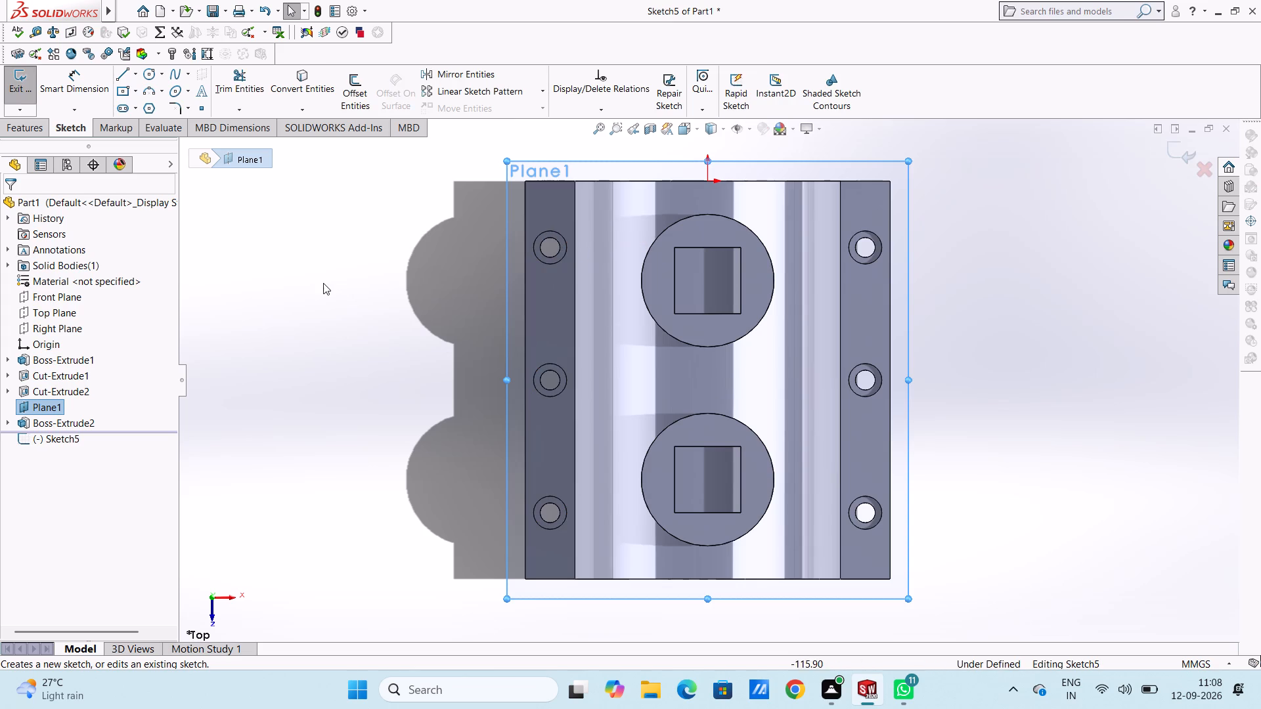
{"action": "left_click", "coordinate": [323, 283]}
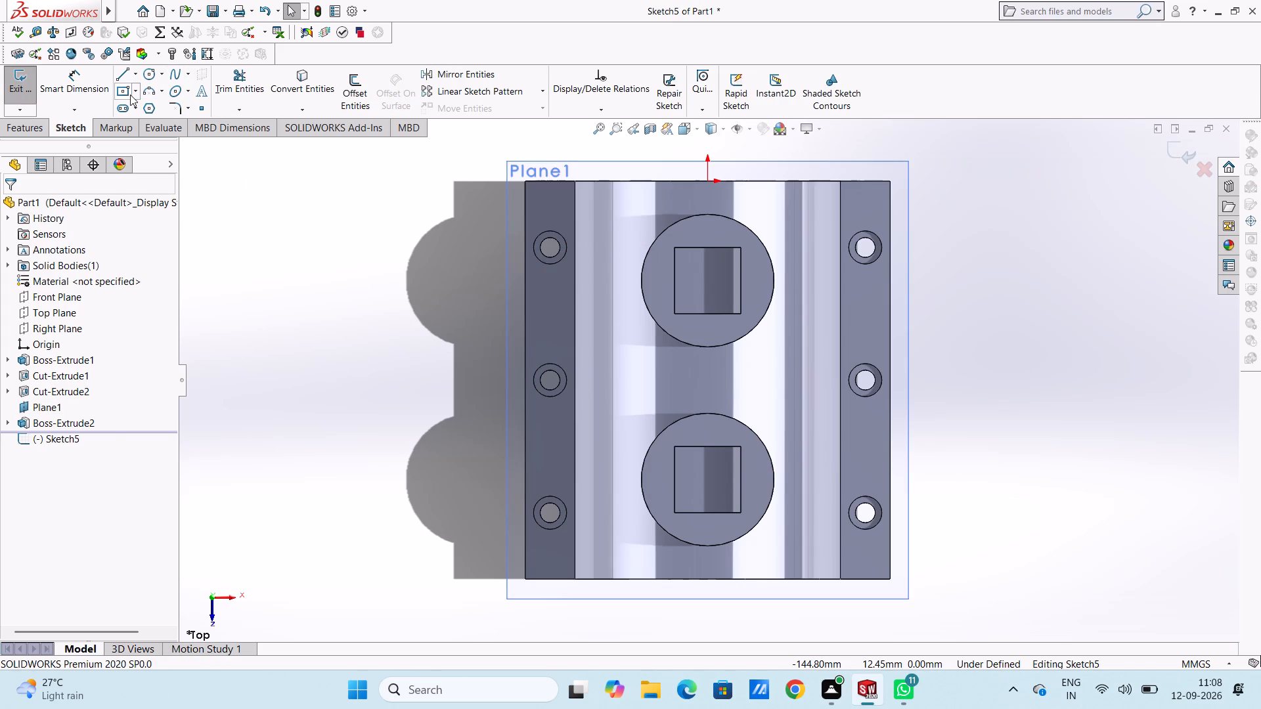
{"action": "left_click", "coordinate": [130, 95]}
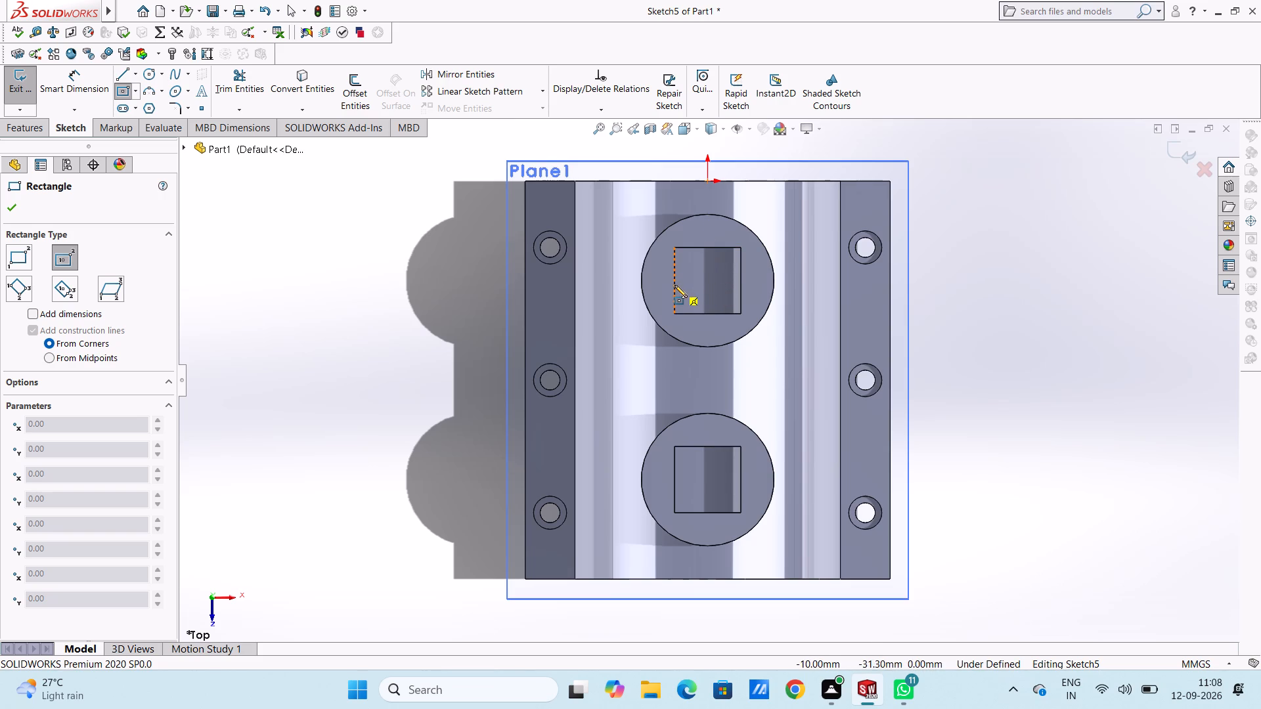
{"action": "left_click", "coordinate": [709, 280]}
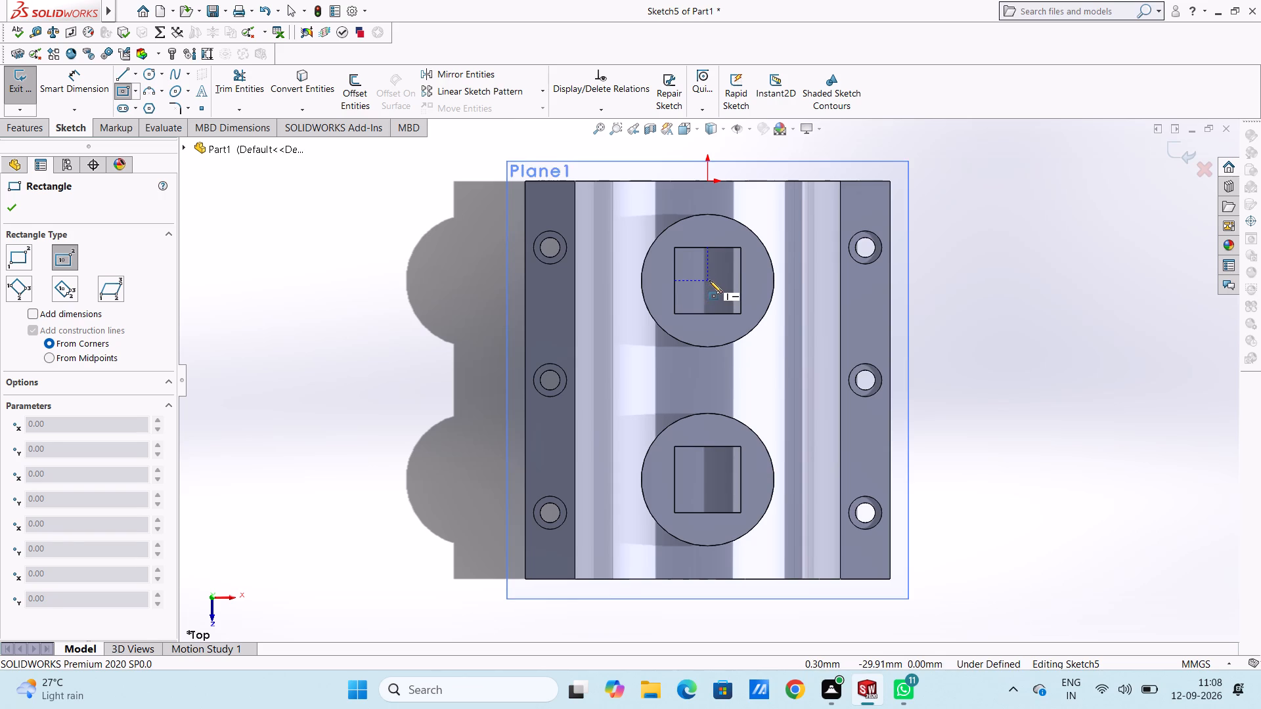
{"action": "left_click", "coordinate": [738, 311]}
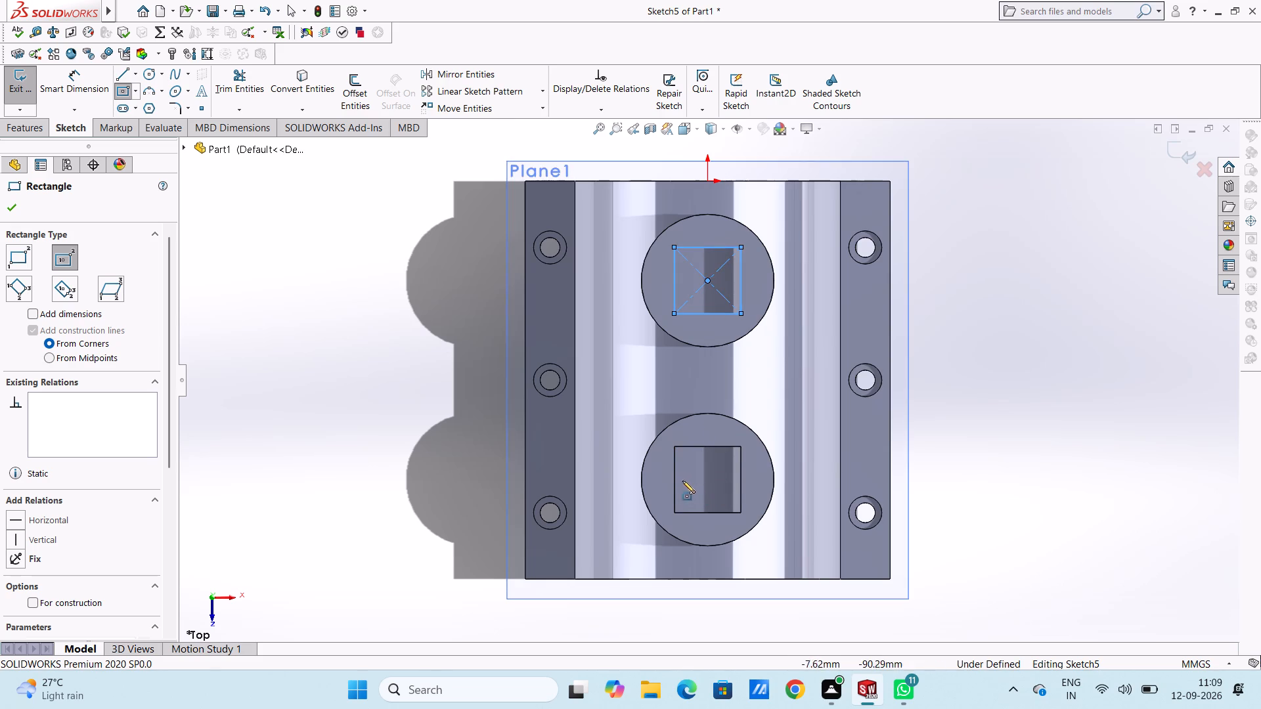
{"action": "left_click", "coordinate": [708, 482]}
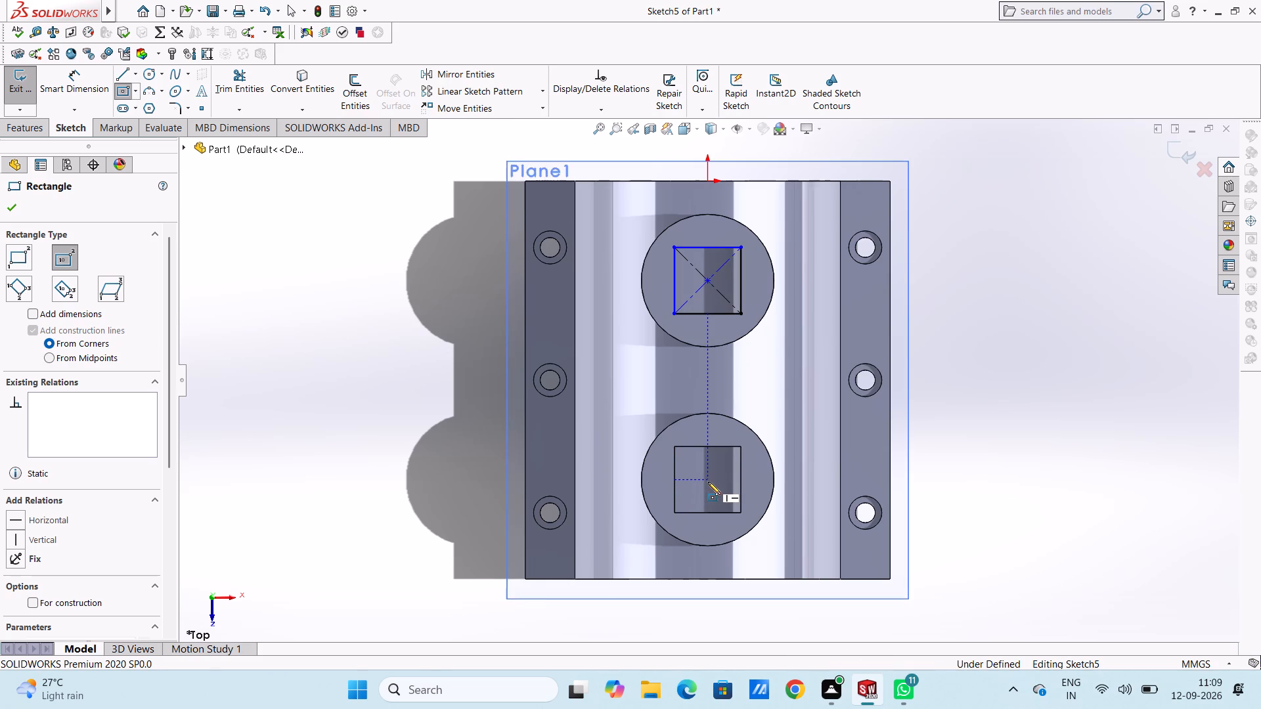
{"action": "left_click", "coordinate": [740, 513]}
{"action": "key", "text": "Escape"}
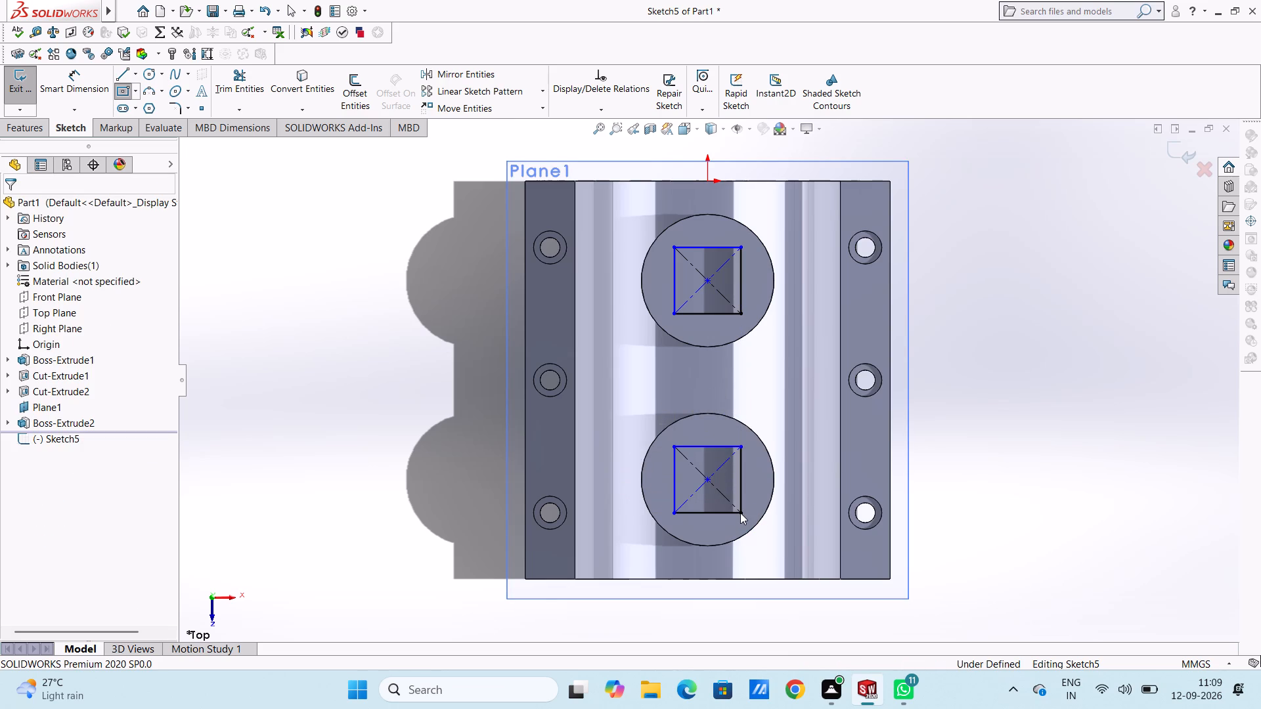
{"action": "key", "text": "Escape"}
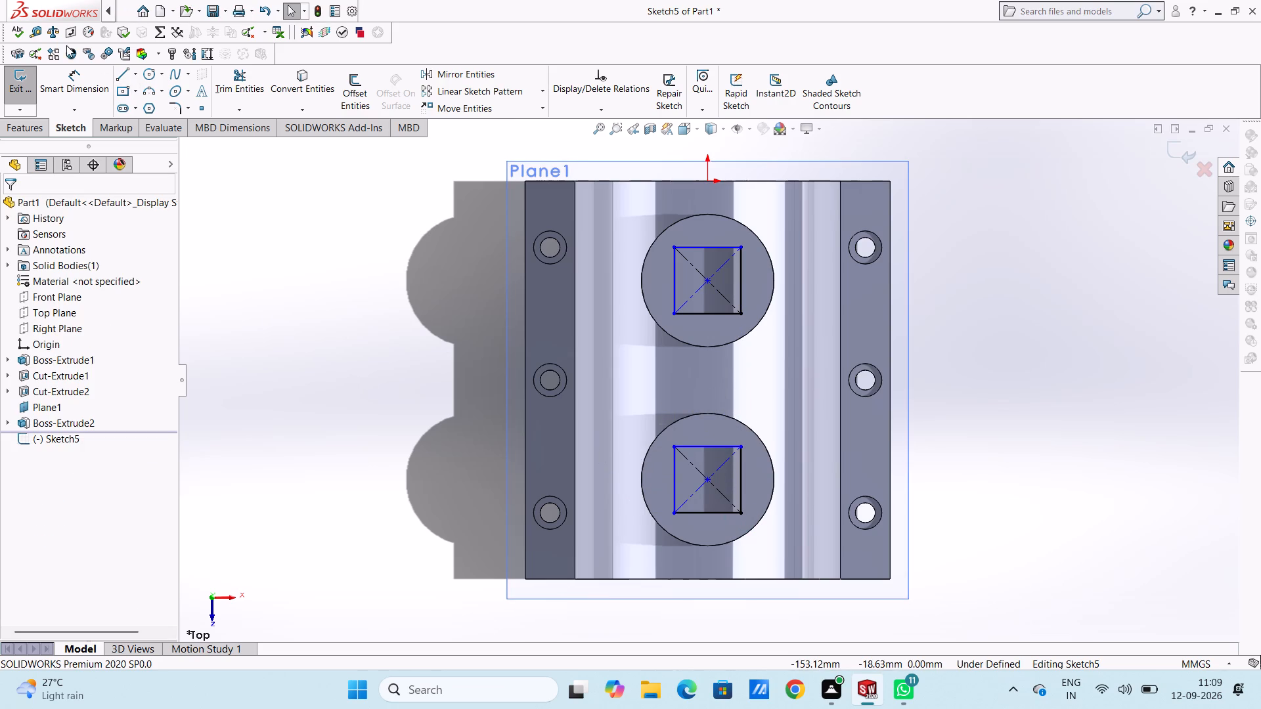
Dimension one vertical side of each of the lower and upper squares at 20 mm.
{"action": "left_click", "coordinate": [88, 90]}
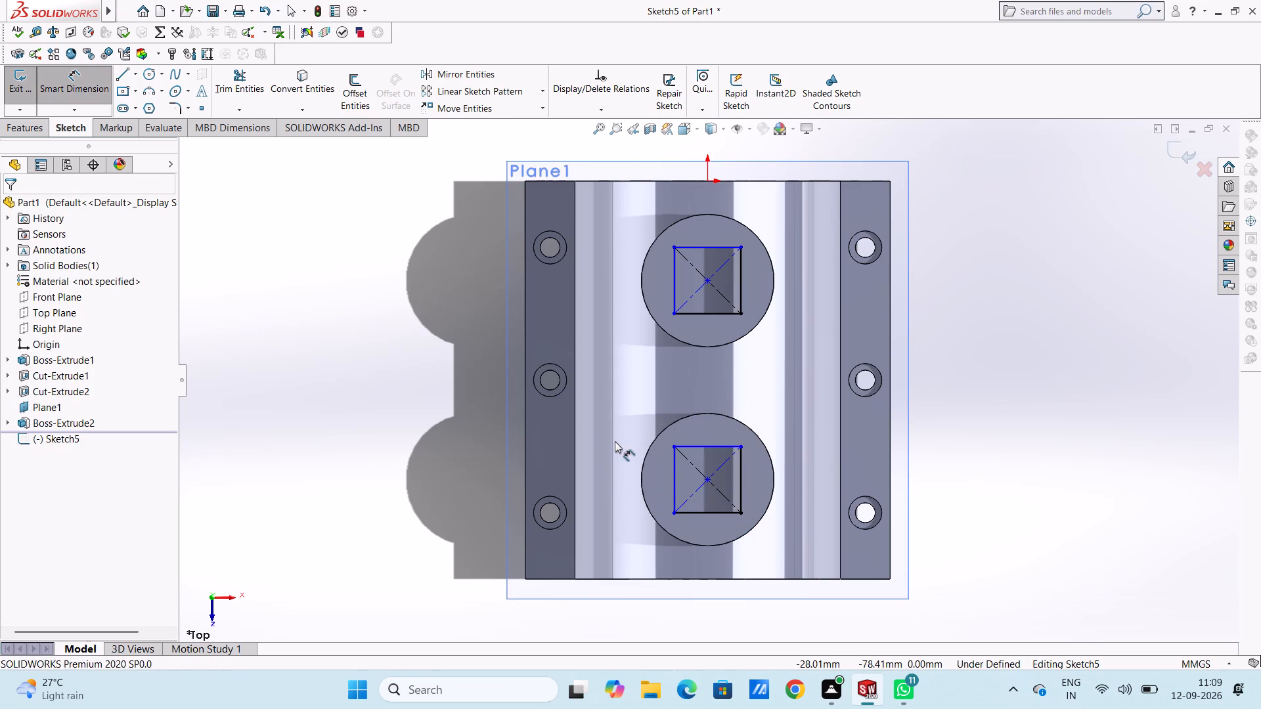
{"action": "left_click", "coordinate": [675, 481]}
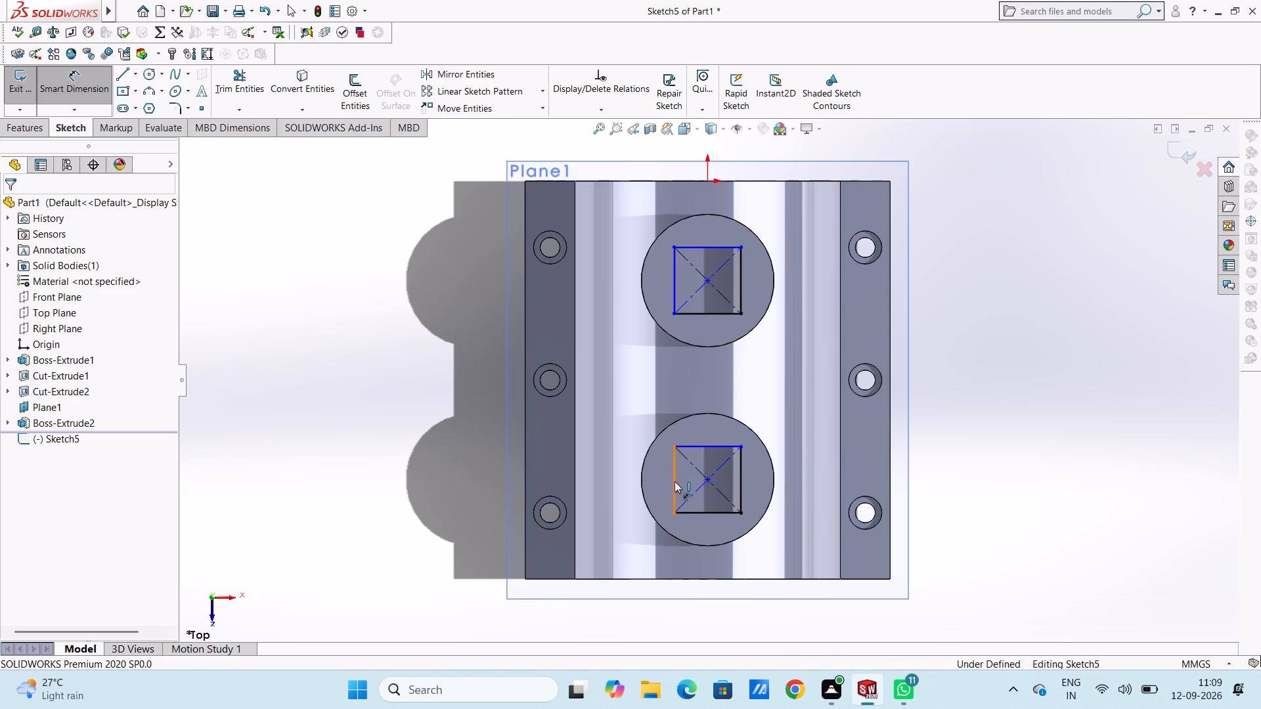
{"action": "left_click", "coordinate": [368, 396]}
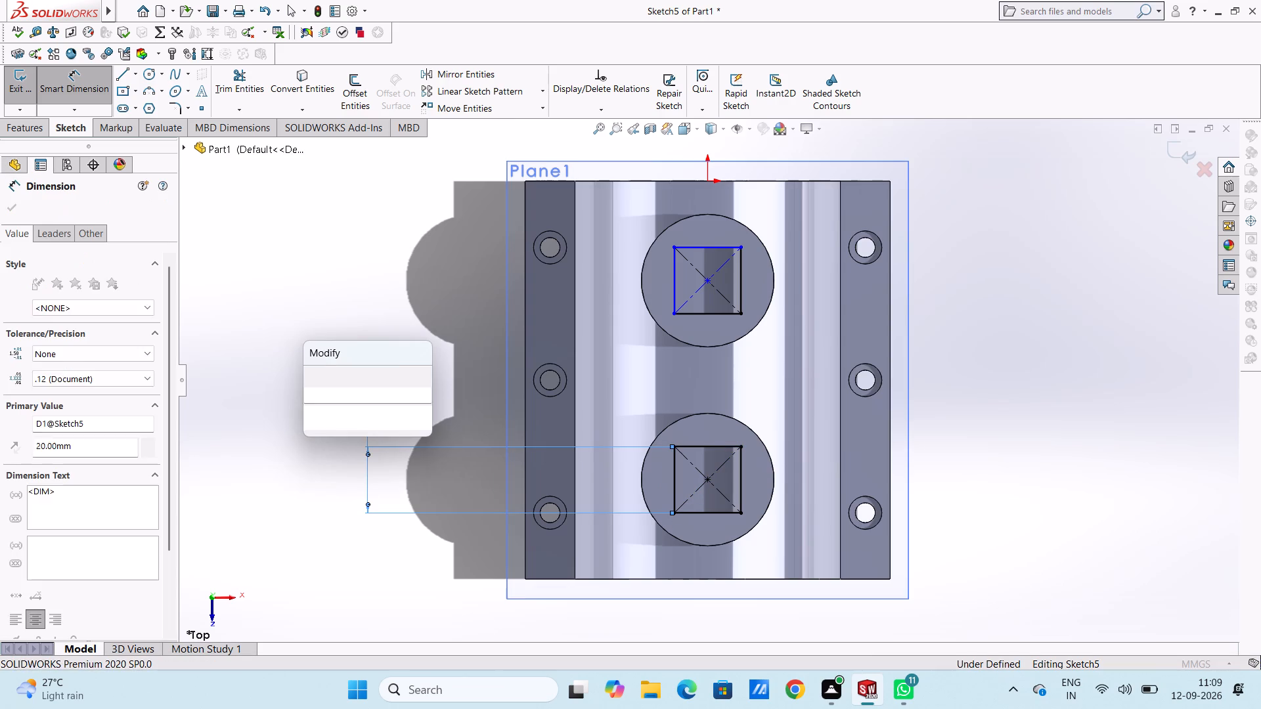
{"action": "key", "text": "Return"}
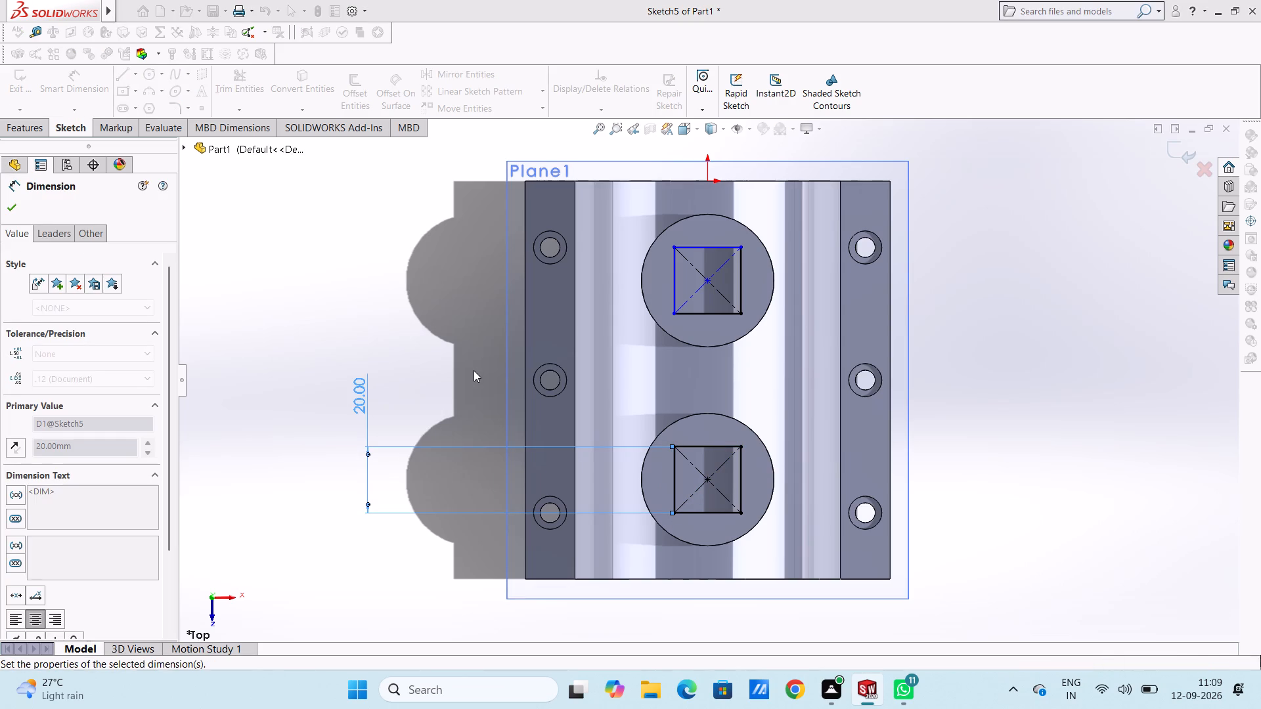
{"action": "left_click", "coordinate": [456, 329]}
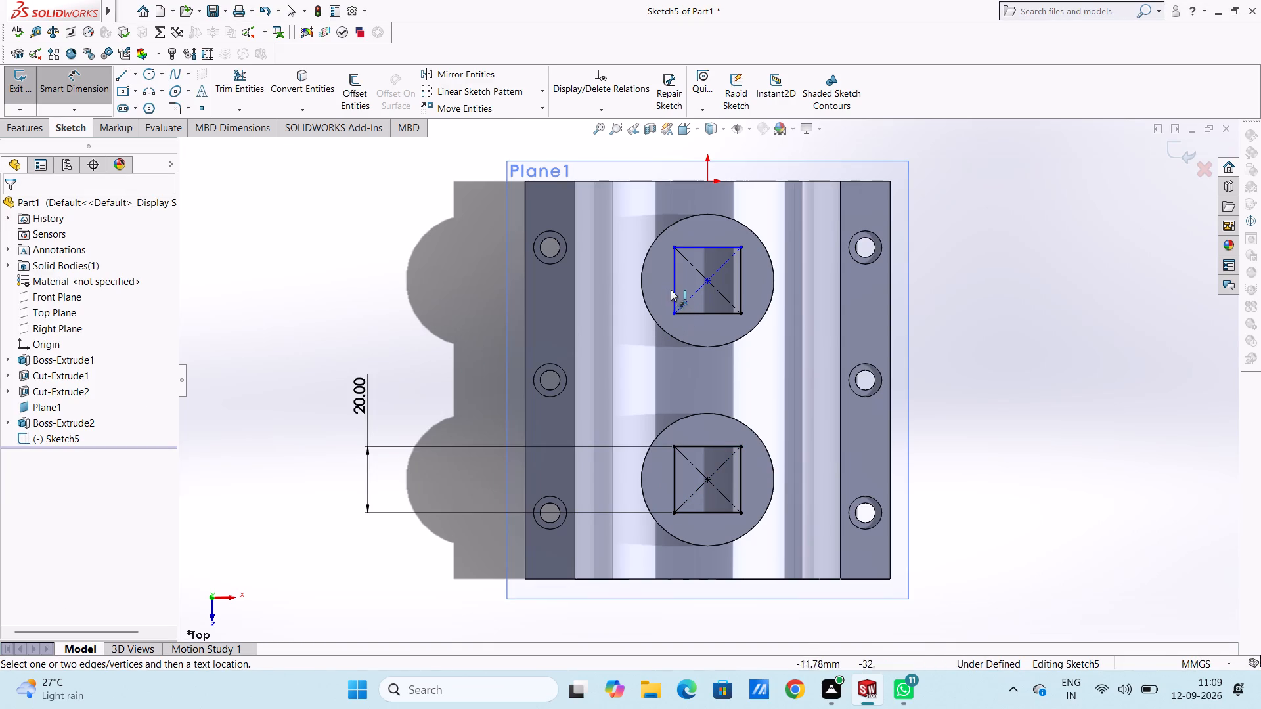
{"action": "left_click", "coordinate": [675, 290]}
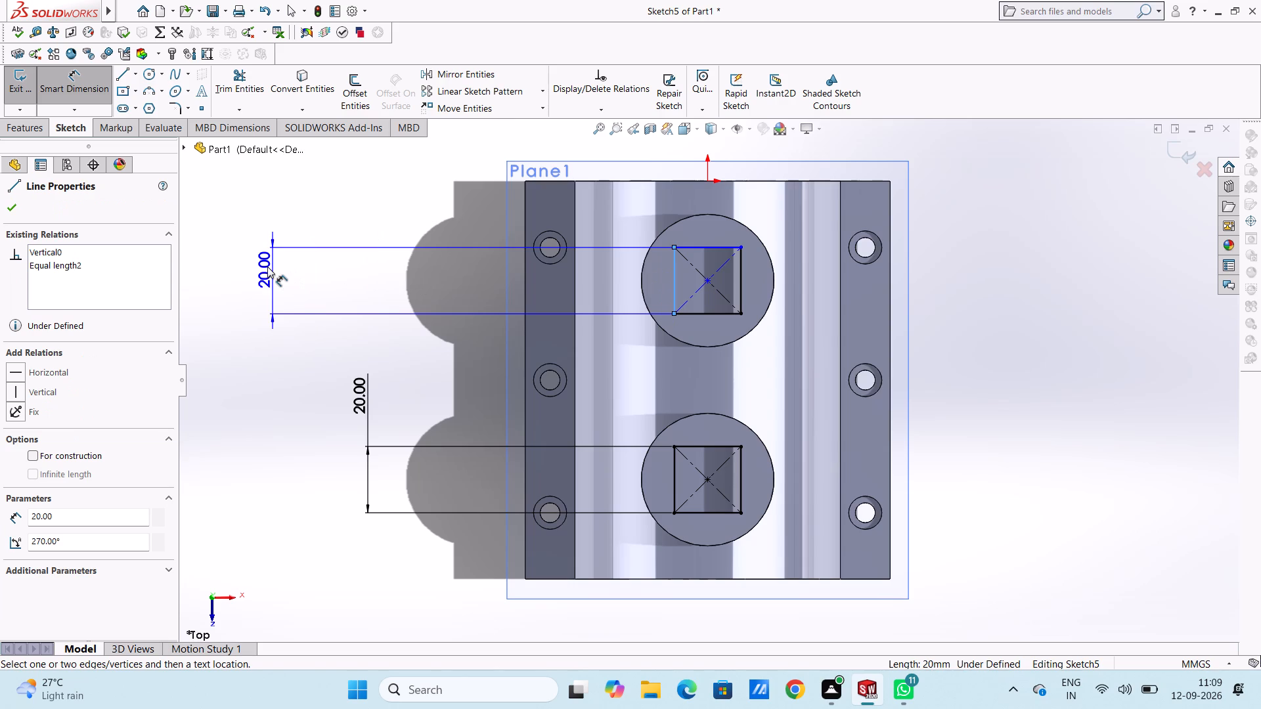
{"action": "left_click", "coordinate": [267, 267]}
{"action": "key", "text": "Return"}
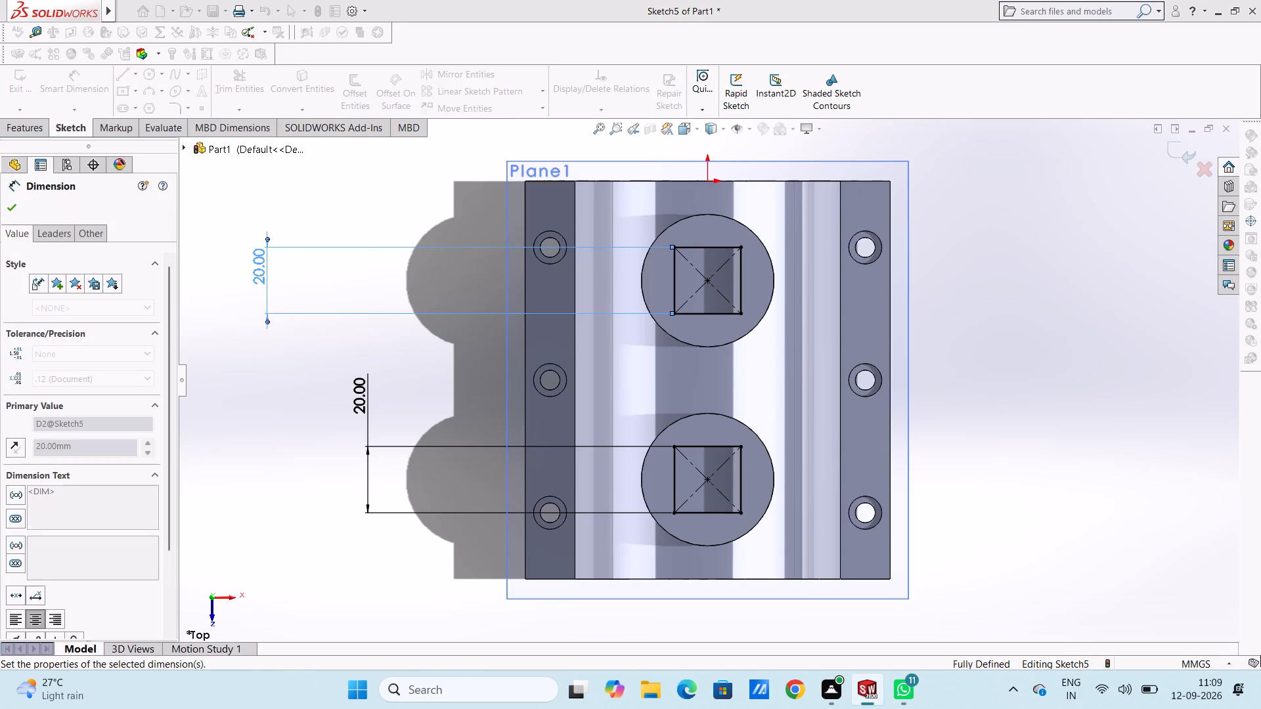
{"action": "left_click", "coordinate": [347, 296]}
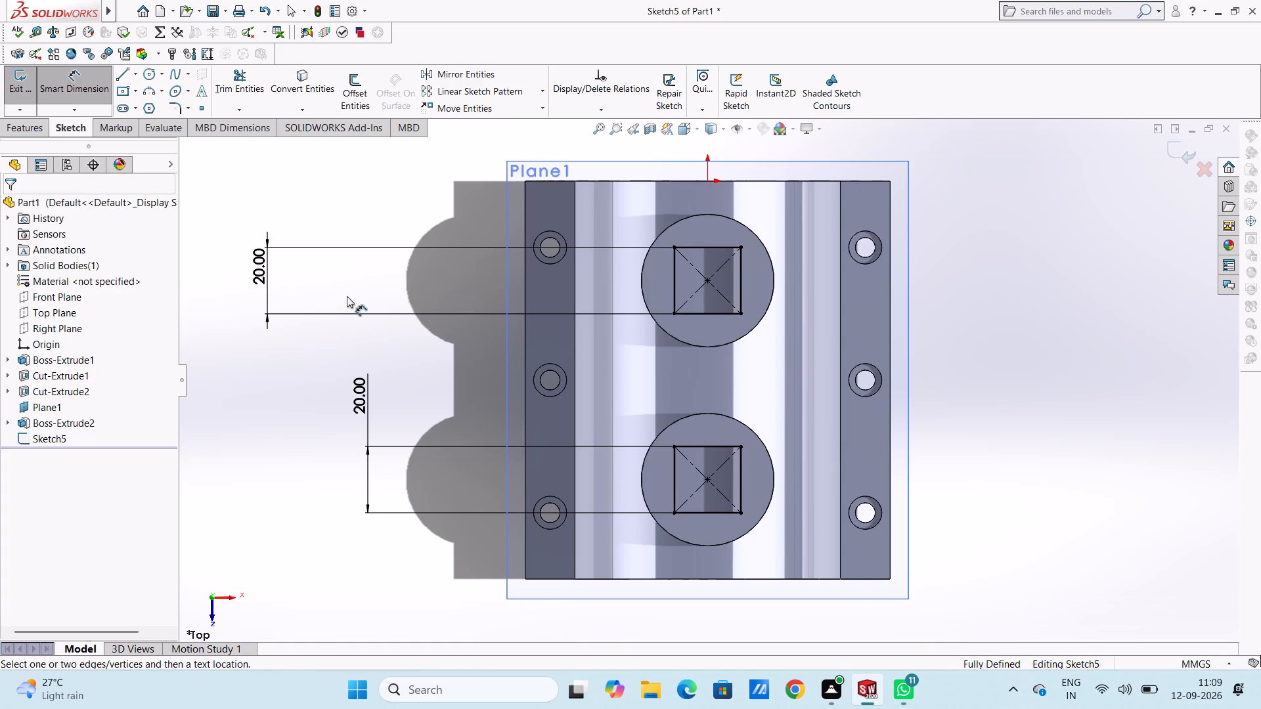
{"action": "key", "text": "Escape"}
{"action": "key", "text": "Escape"}
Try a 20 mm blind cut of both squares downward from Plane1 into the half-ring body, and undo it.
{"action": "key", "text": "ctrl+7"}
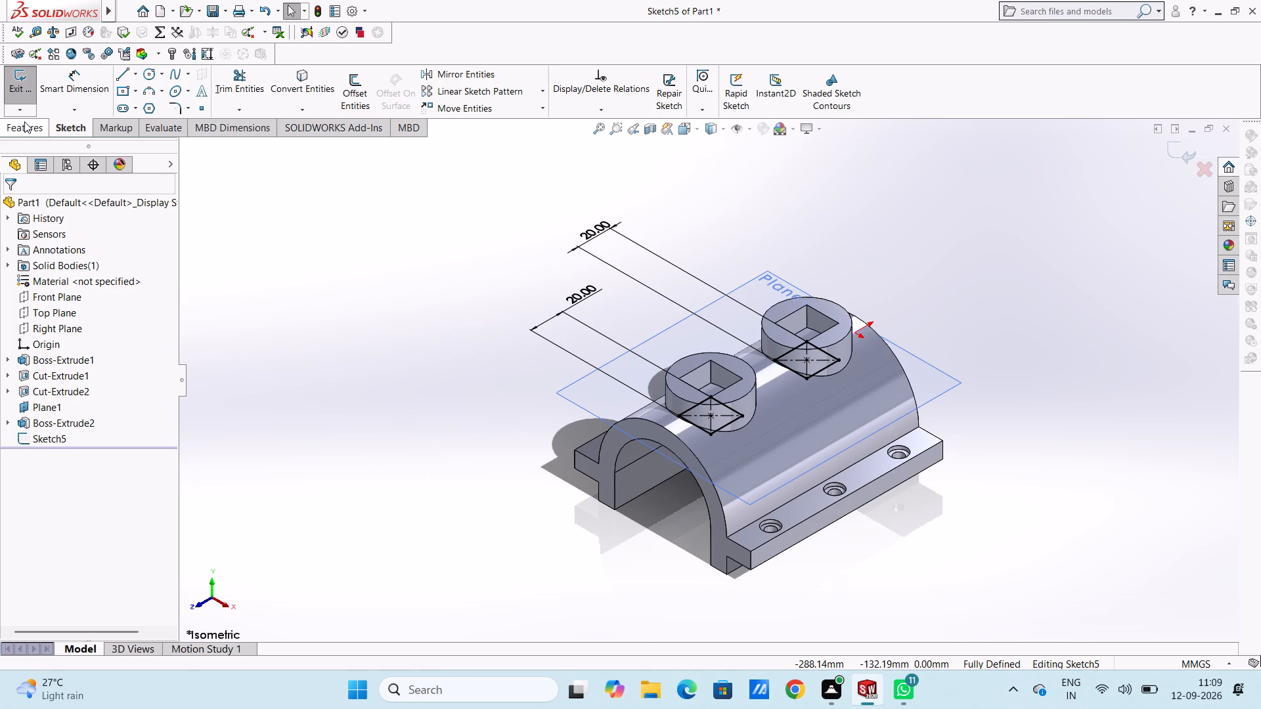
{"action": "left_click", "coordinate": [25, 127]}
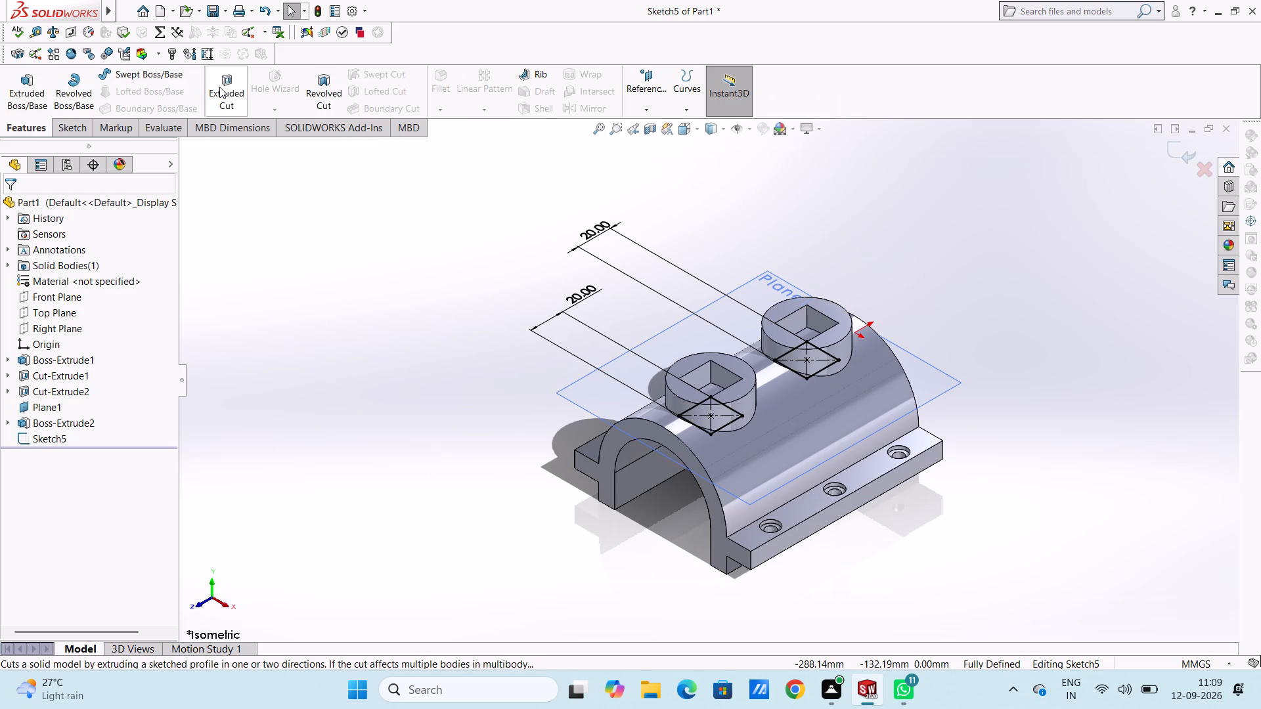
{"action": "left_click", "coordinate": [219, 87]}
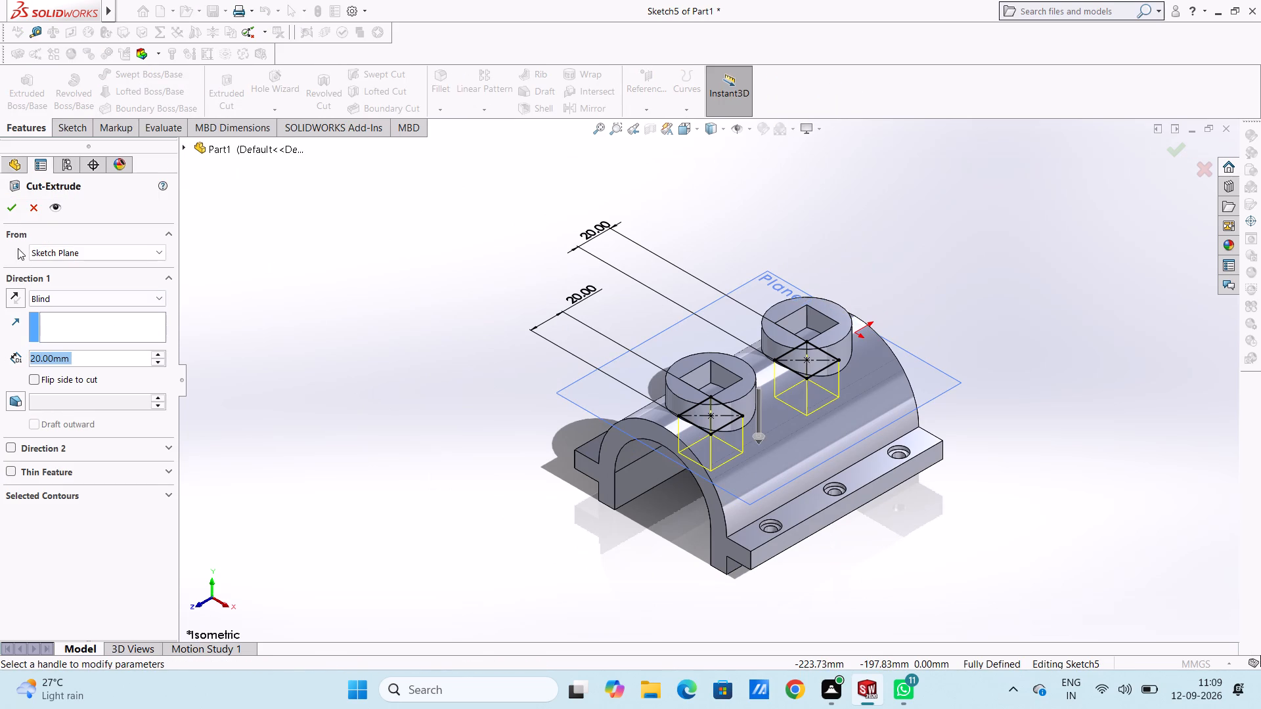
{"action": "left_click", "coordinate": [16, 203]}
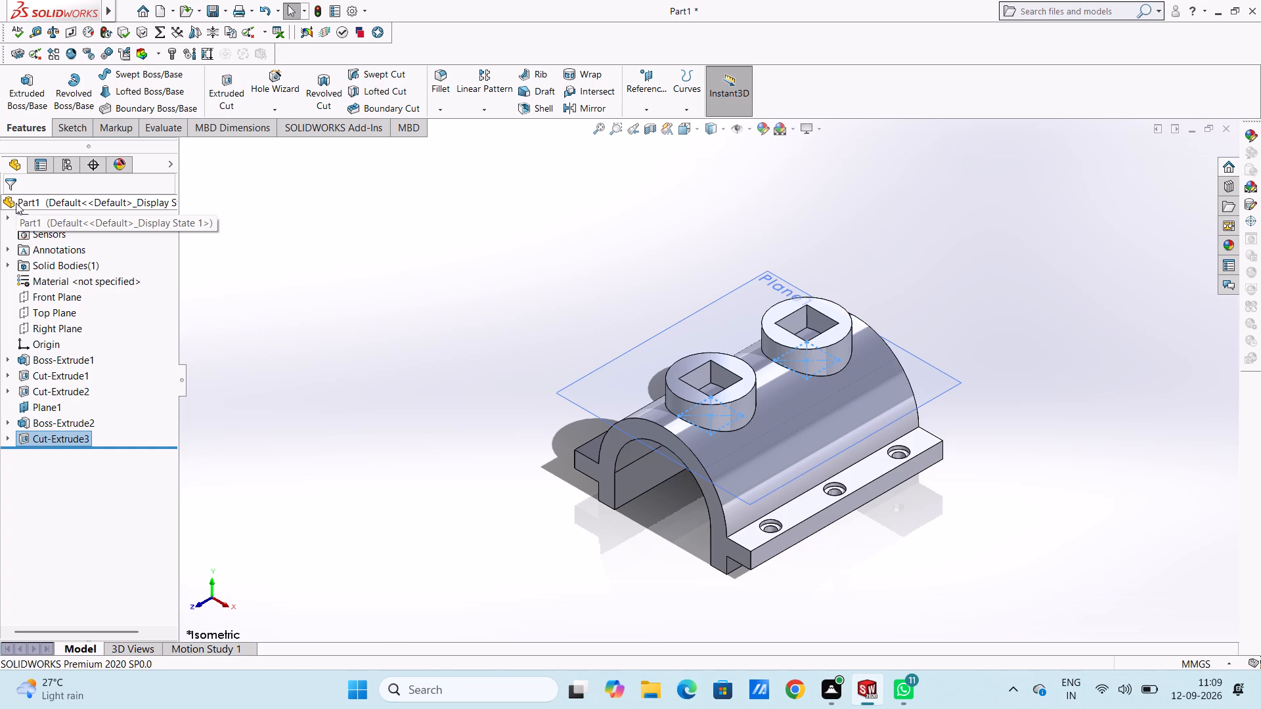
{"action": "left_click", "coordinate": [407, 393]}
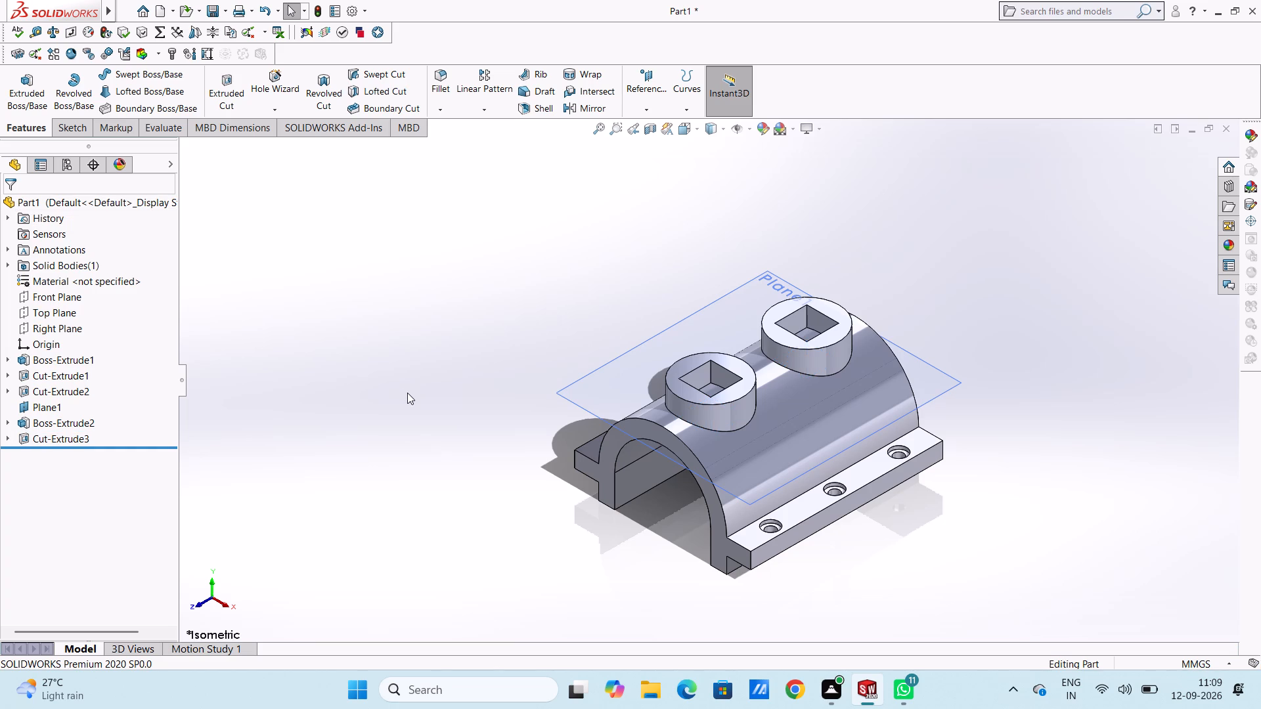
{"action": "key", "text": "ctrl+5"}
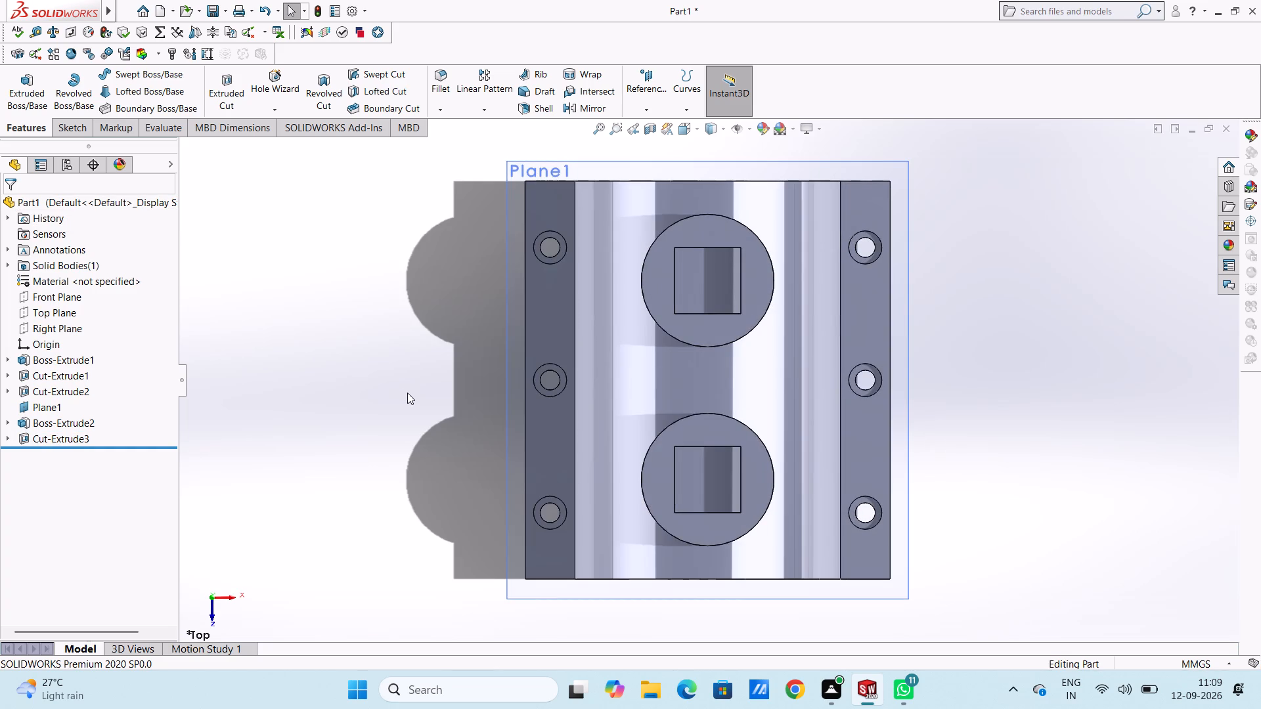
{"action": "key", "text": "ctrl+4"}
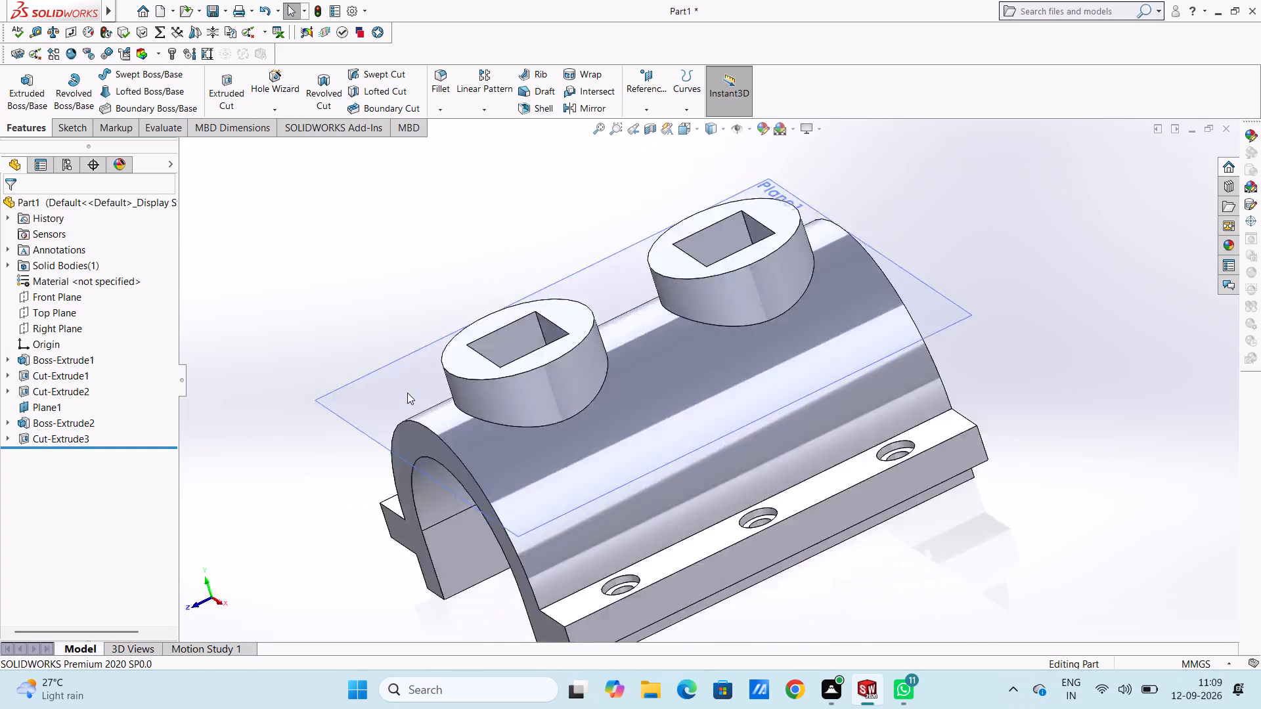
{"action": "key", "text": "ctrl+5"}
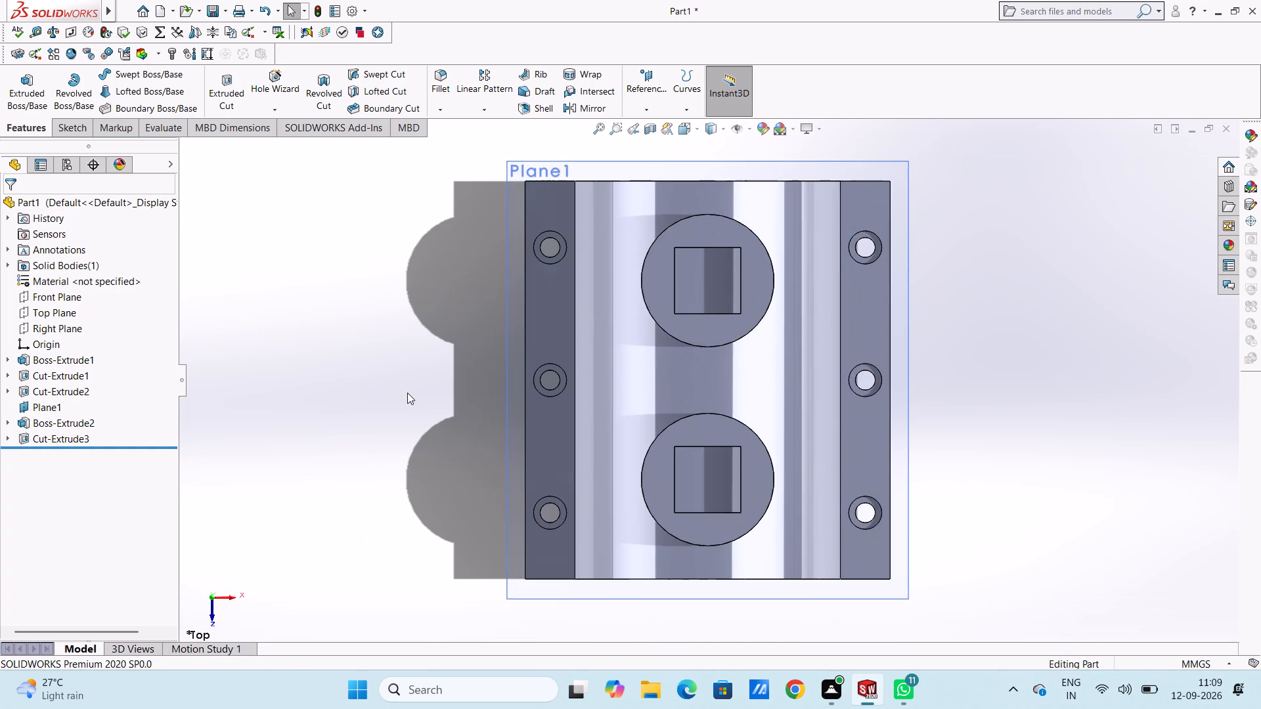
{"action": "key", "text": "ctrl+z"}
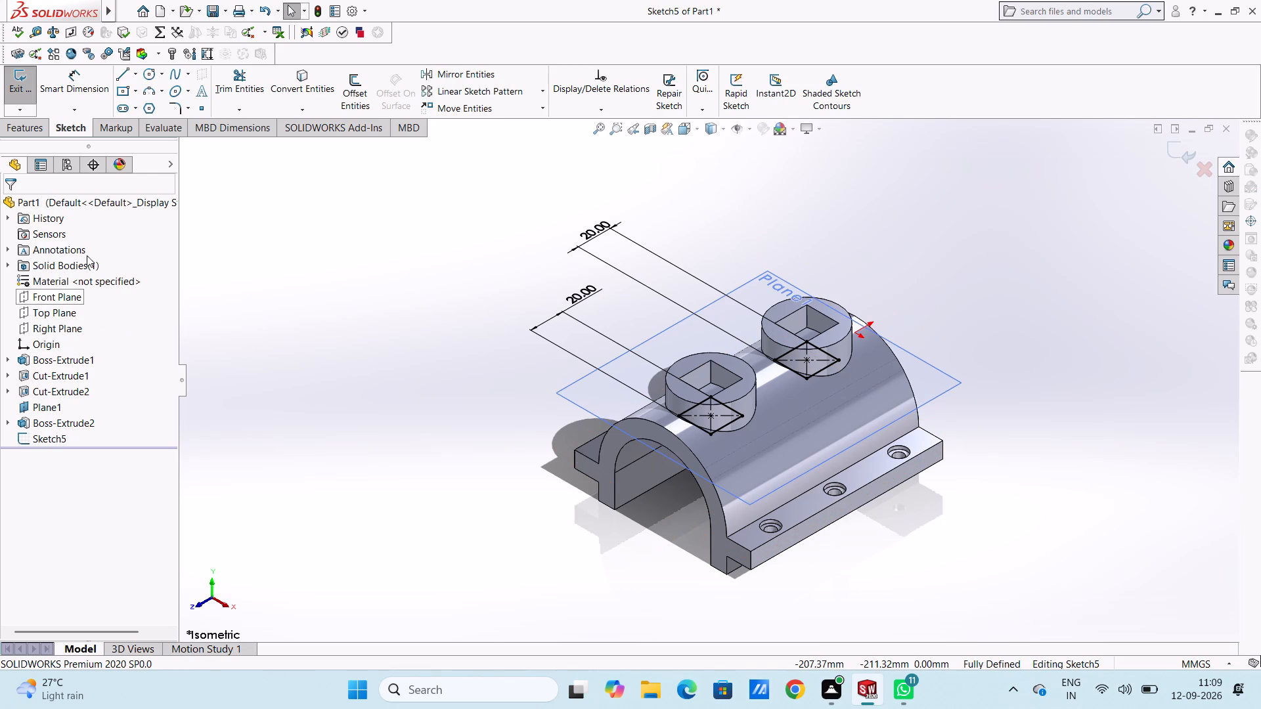
Cut both squares through the bosses and half-ring wall with a Mid Plane extruded cut of 40 mm about Plane1.
{"action": "left_click", "coordinate": [24, 132]}
{"action": "left_click", "coordinate": [227, 89]}
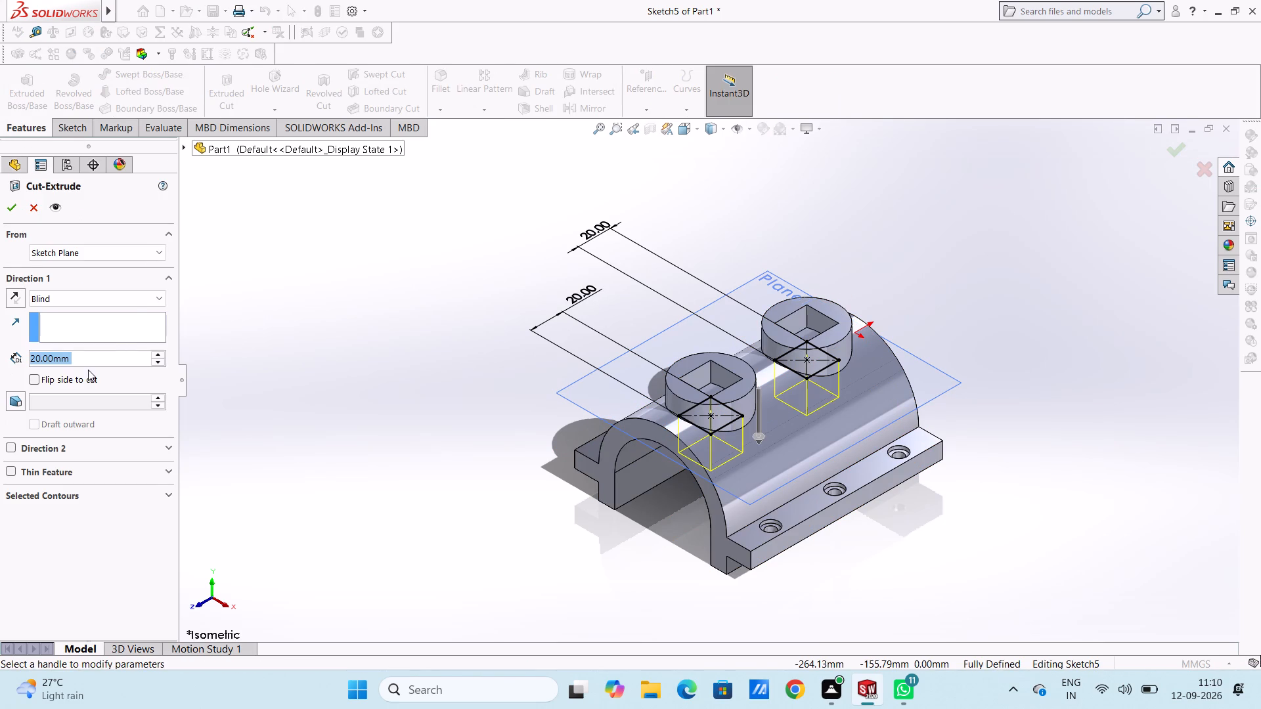
{"action": "left_click", "coordinate": [163, 301]}
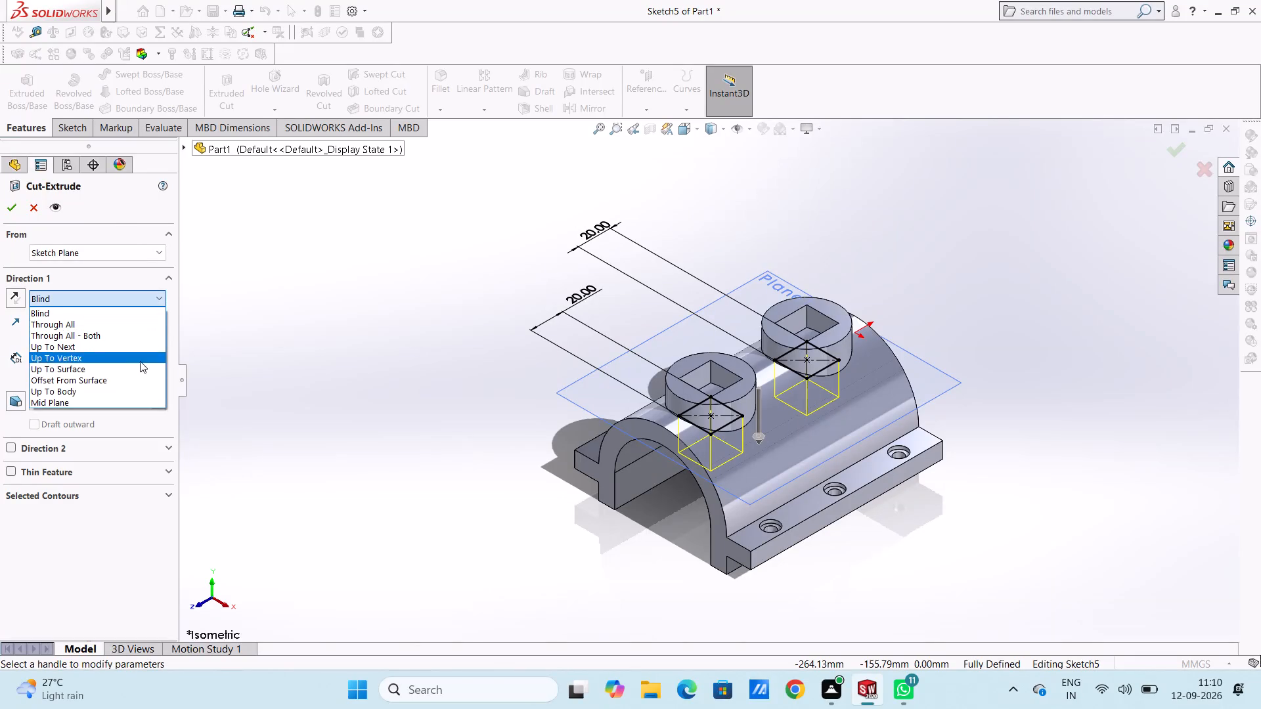
{"action": "left_click", "coordinate": [103, 404]}
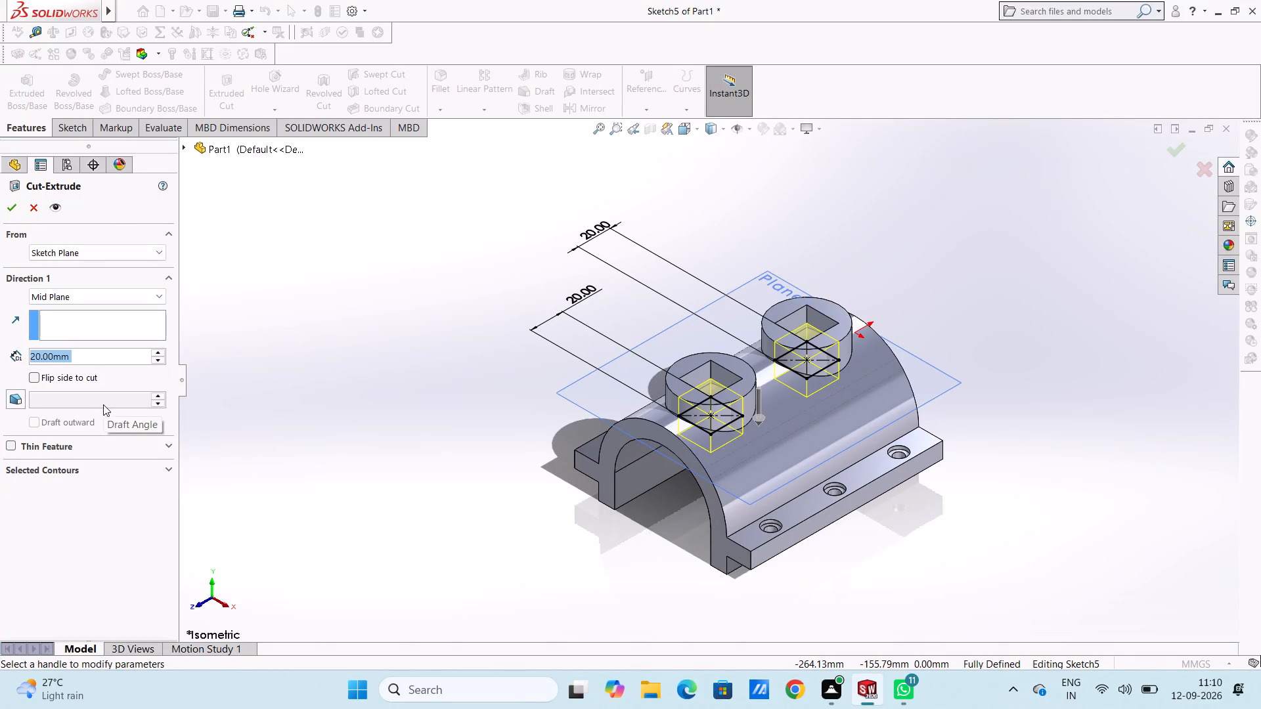
{"action": "type", "text": "40"}
{"action": "key", "text": "Return"}
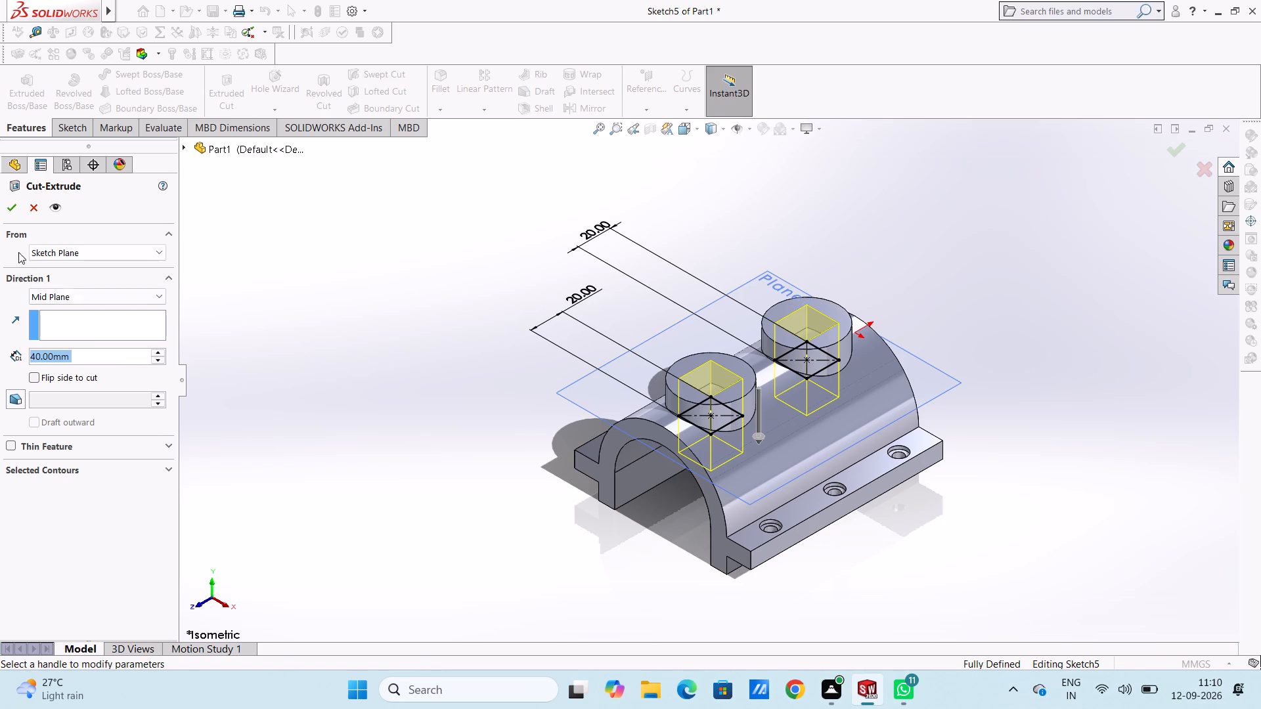
{"action": "left_click", "coordinate": [11, 215]}
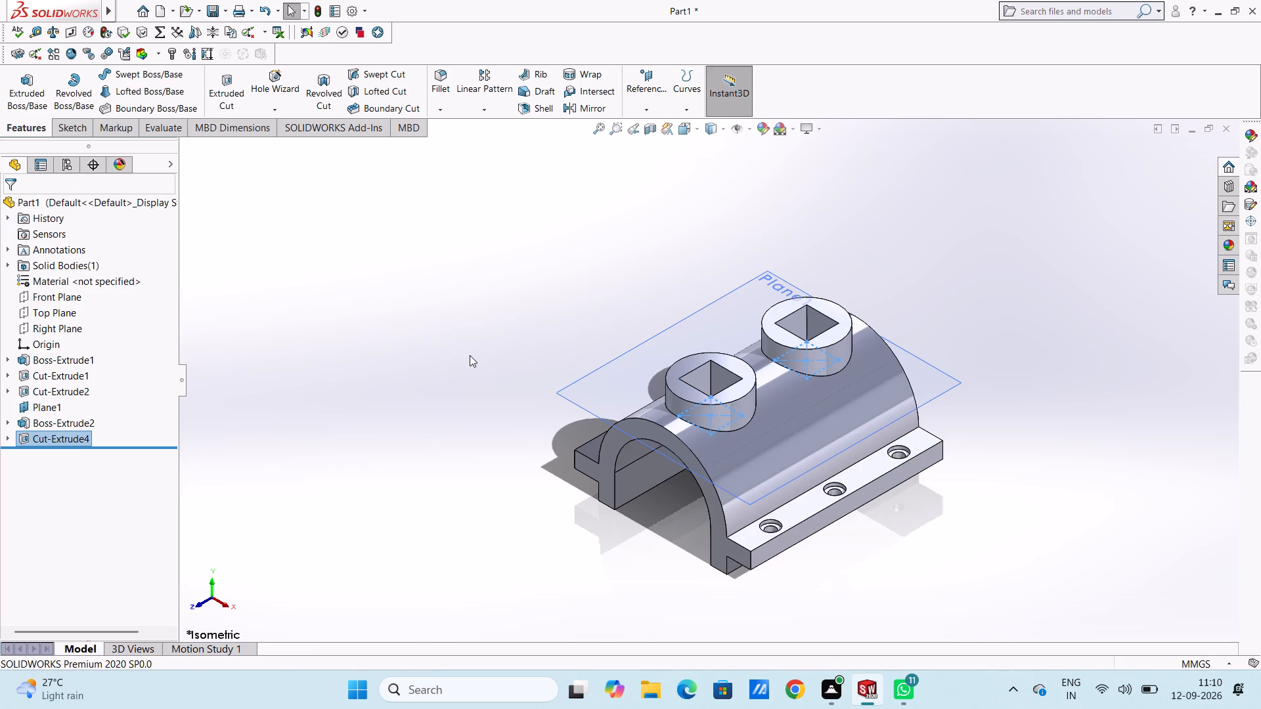
{"action": "left_click", "coordinate": [470, 355]}
{"action": "key", "text": "ctrl+5"}
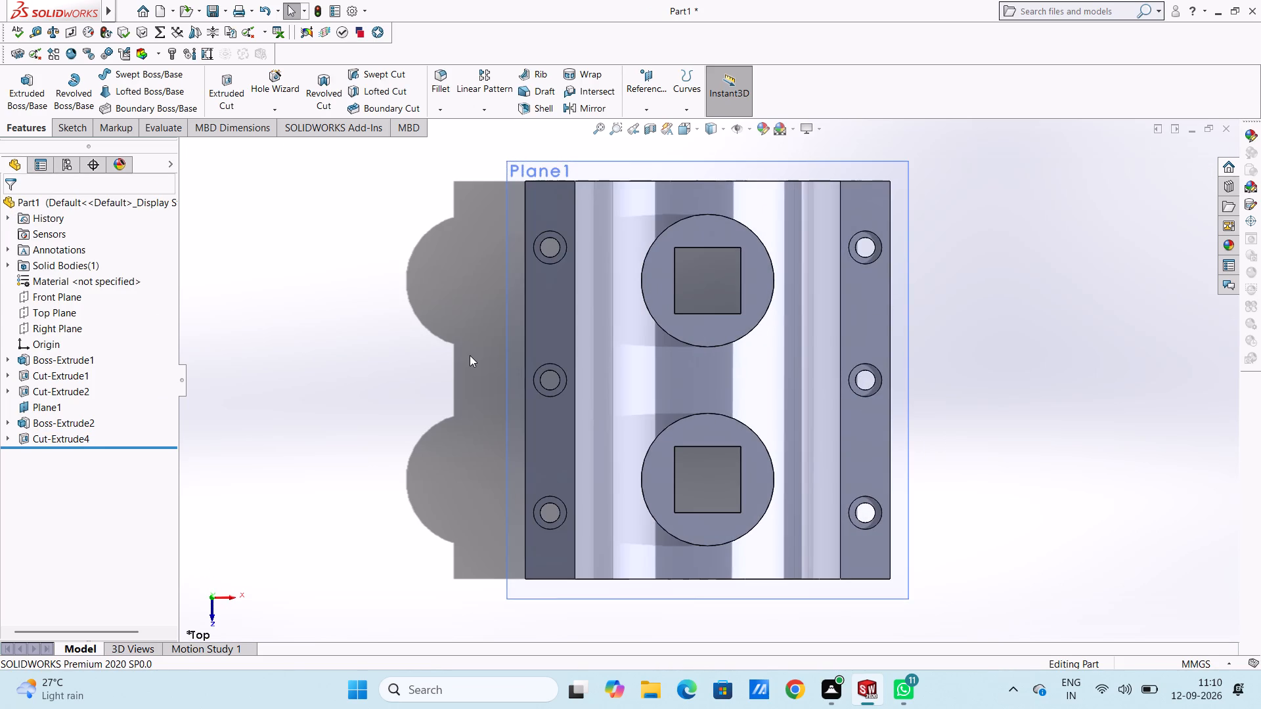
{"action": "key", "text": "ctrl+5"}
{"action": "key", "text": "ctrl+7"}
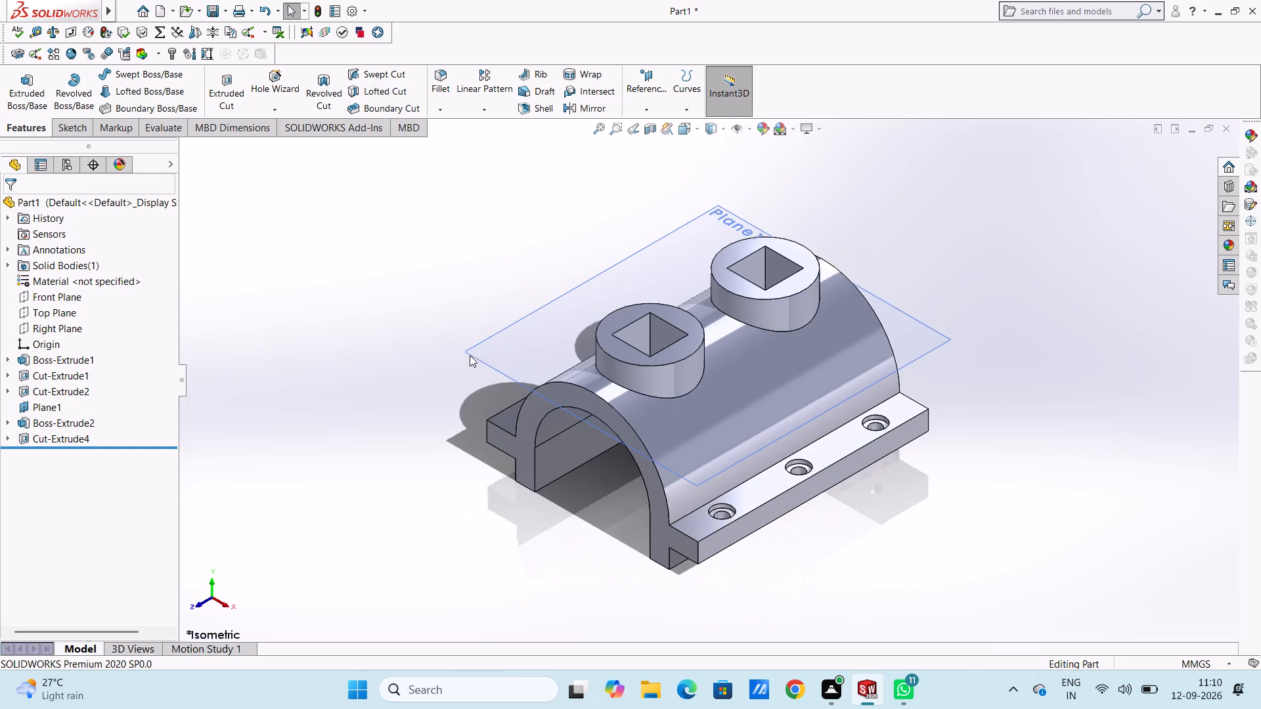
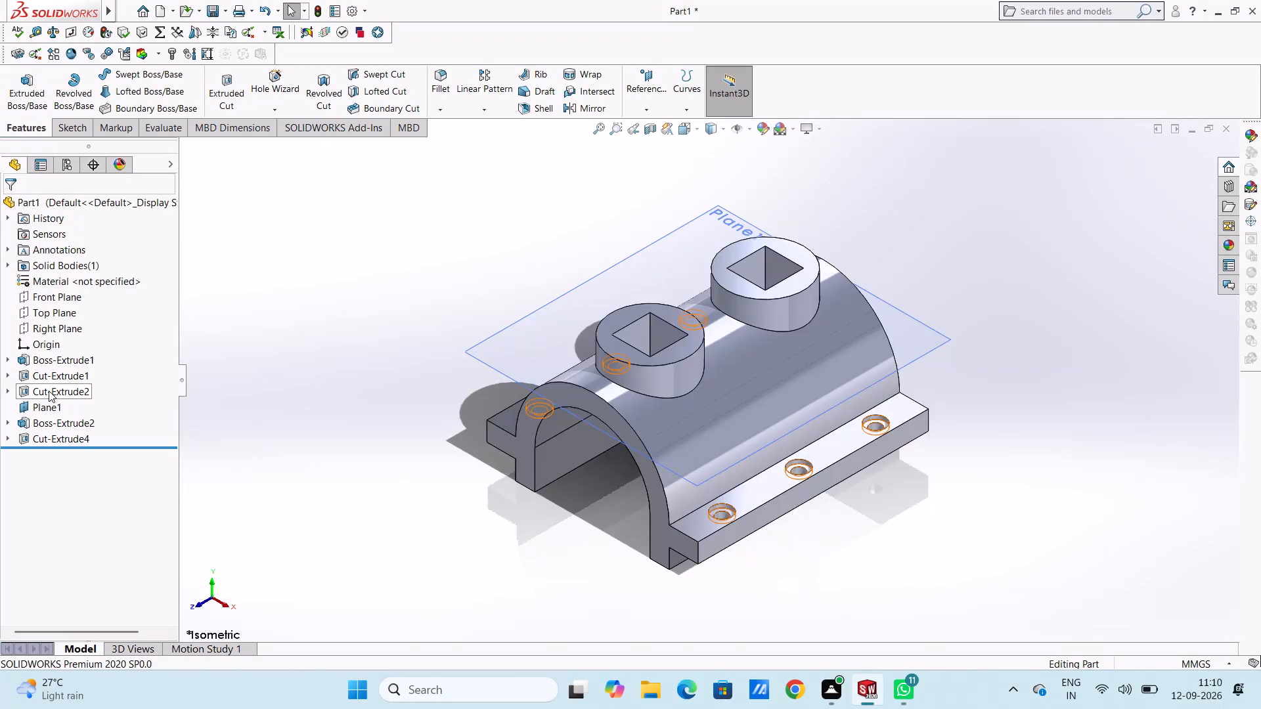
Hide Plane1 so that only the solid part is displayed.
{"action": "left_click", "coordinate": [49, 406]}
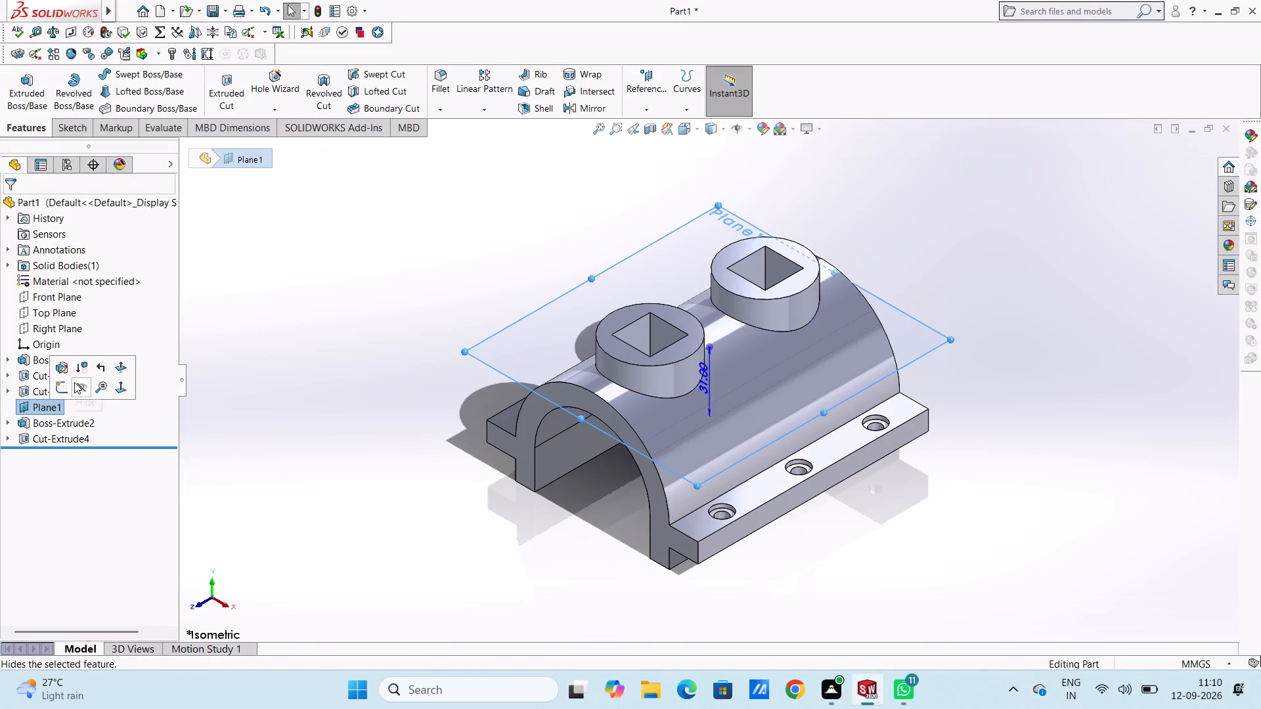
{"action": "left_click", "coordinate": [83, 385]}
{"action": "left_click", "coordinate": [424, 425]}
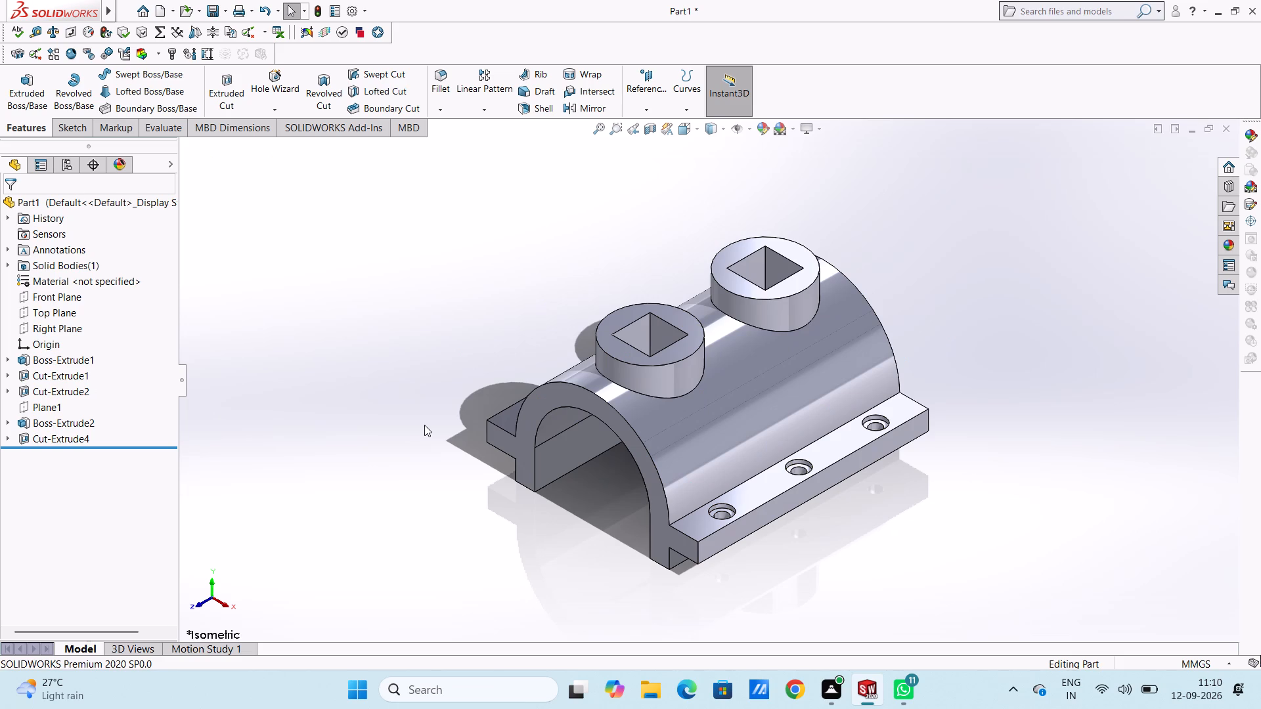
Browse the metal appearance library, examining finishes such as bronze, chrome, brass, zinc, copper, magnesium, iron and titanium.
{"action": "left_click", "coordinate": [1222, 247]}
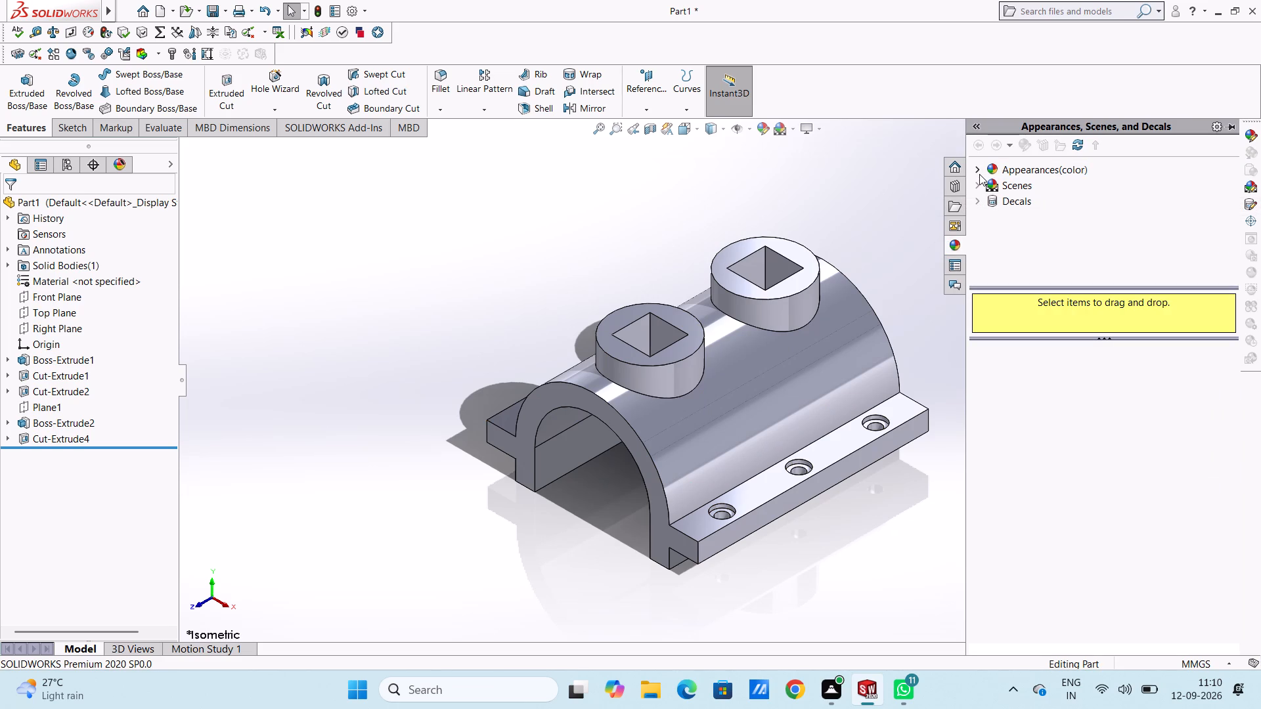
{"action": "left_click", "coordinate": [979, 174]}
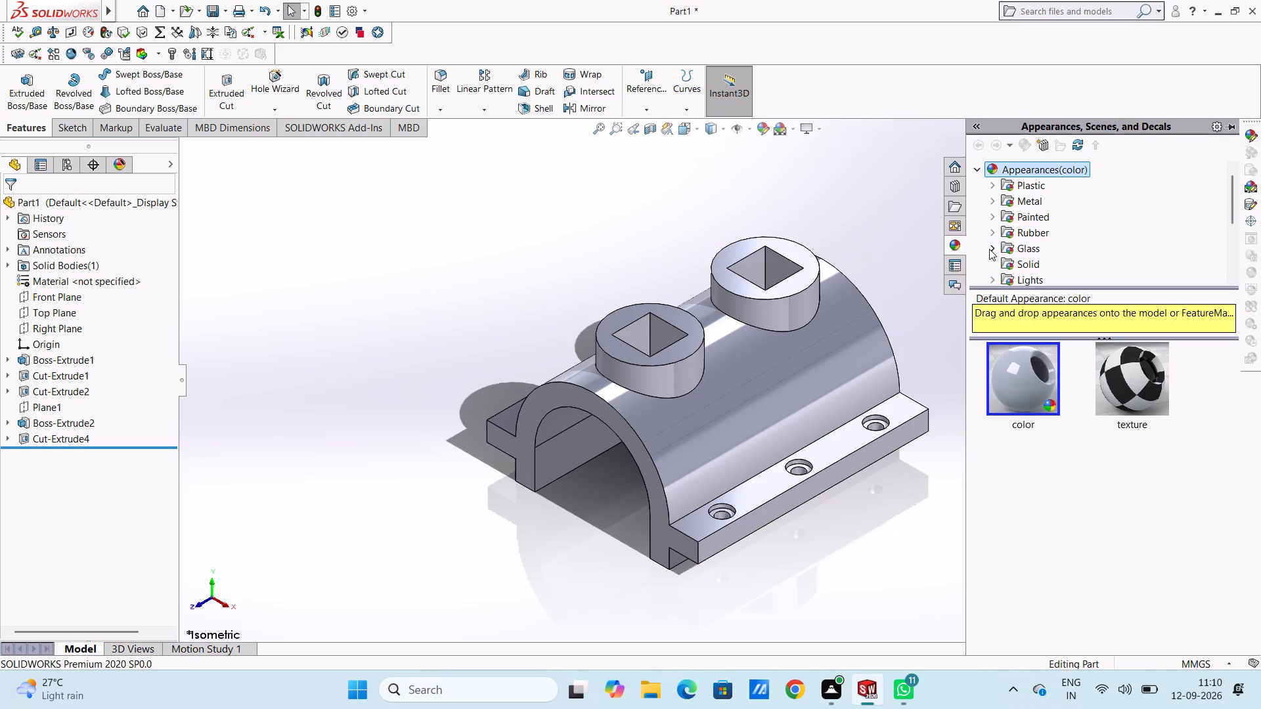
{"action": "left_click", "coordinate": [1025, 200]}
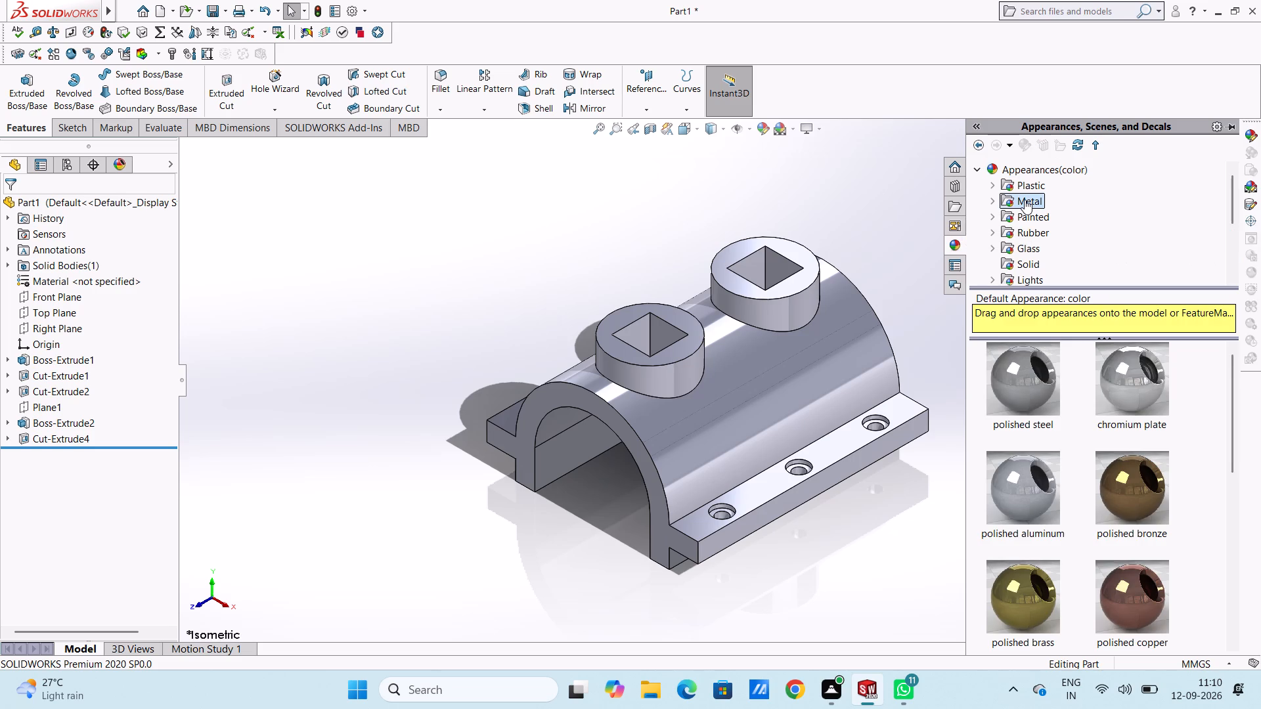
{"action": "left_click", "coordinate": [992, 204]}
{"action": "left_click", "coordinate": [1053, 236]}
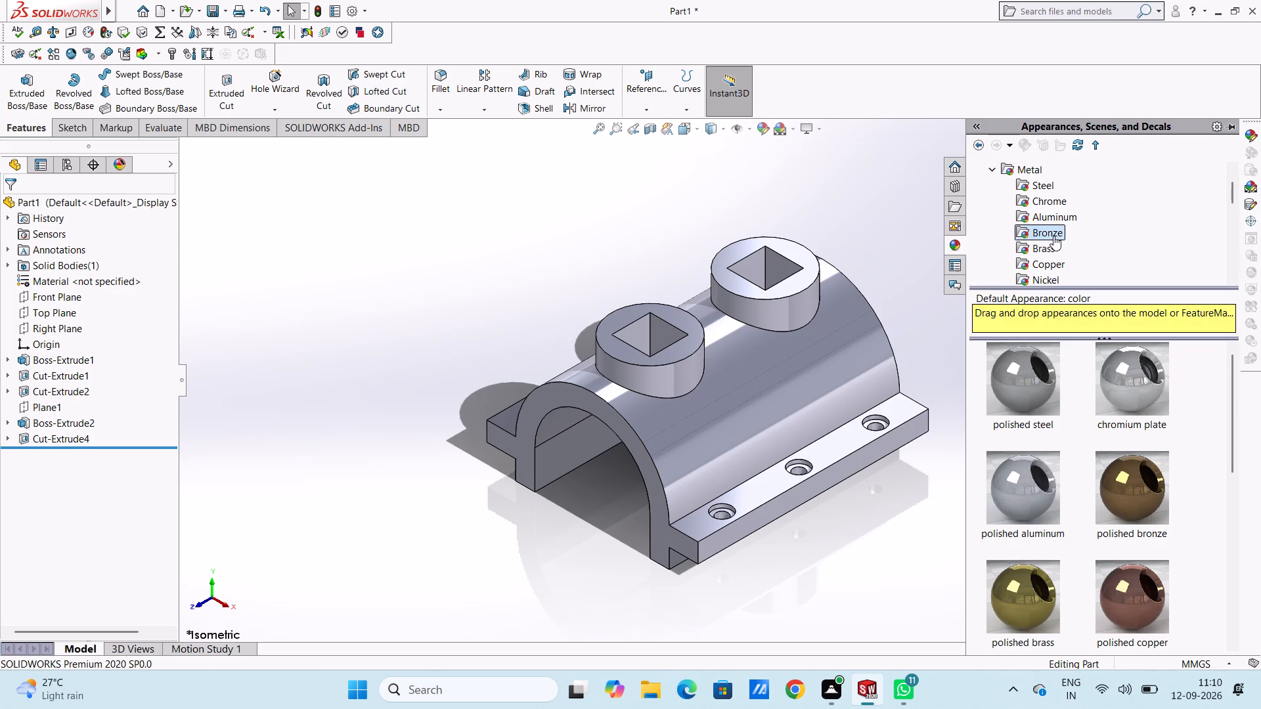
{"action": "left_click", "coordinate": [1055, 215]}
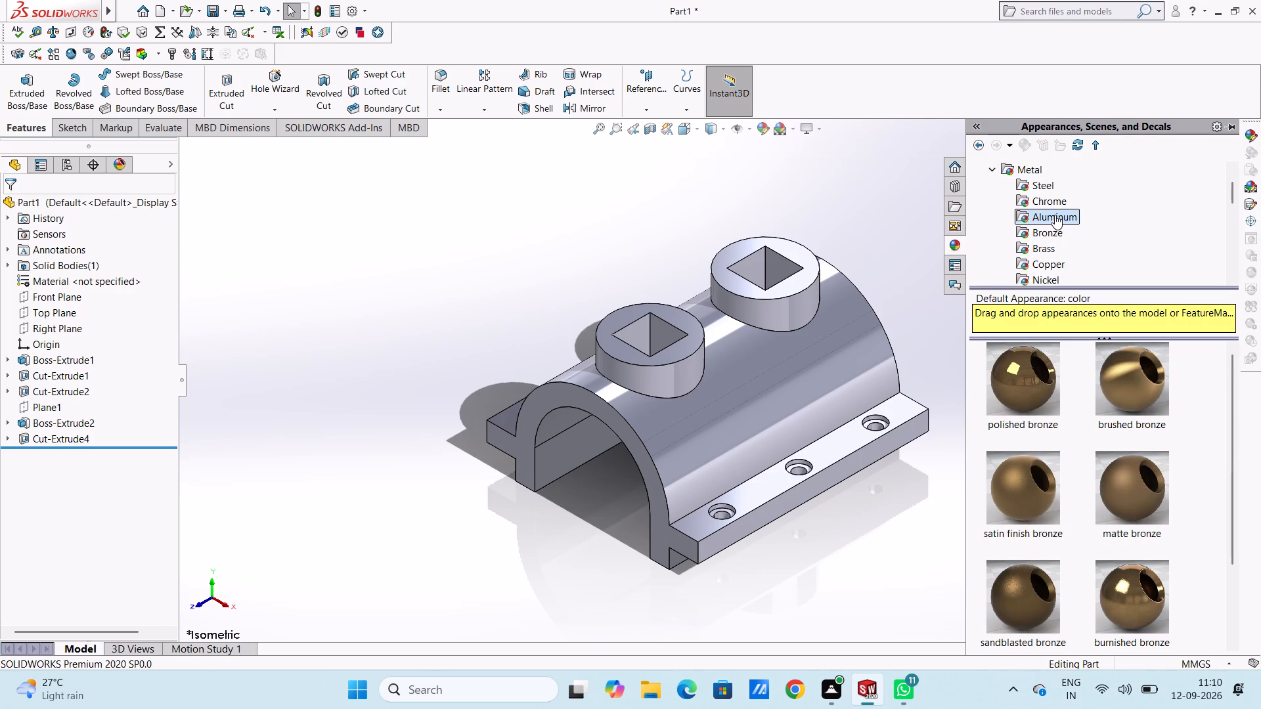
{"action": "left_click", "coordinate": [1044, 202]}
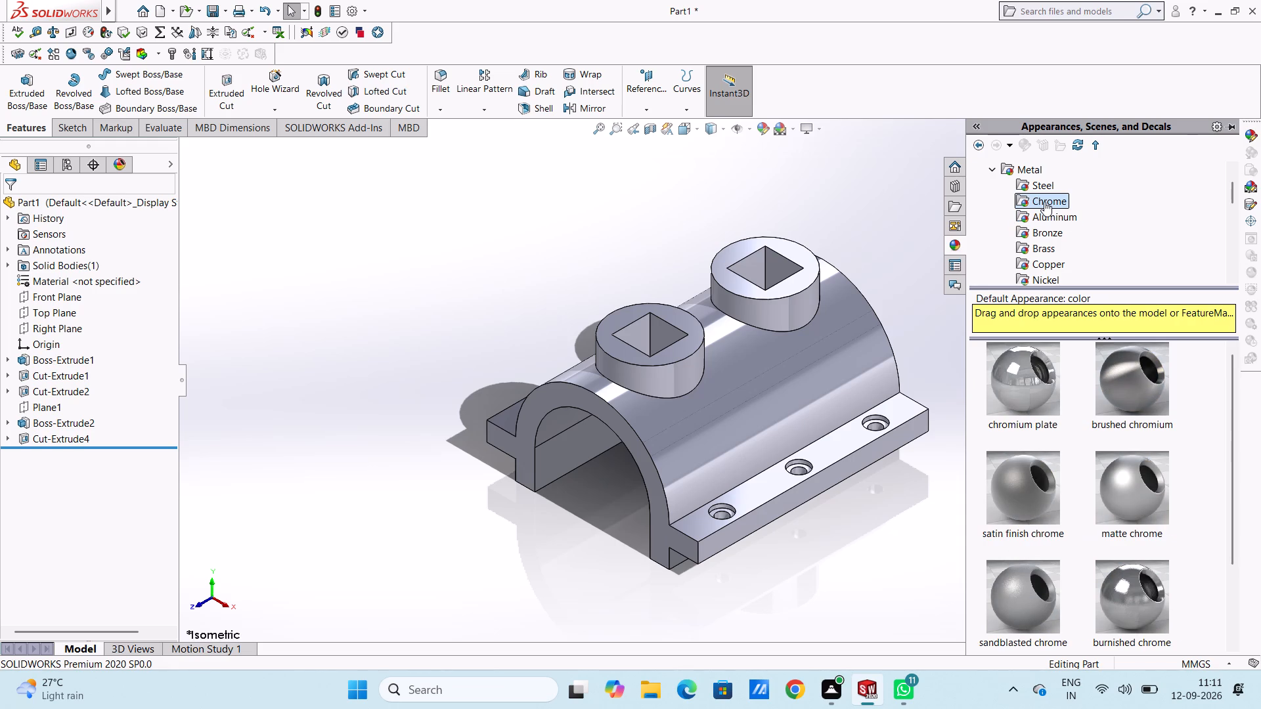
{"action": "left_click", "coordinate": [1038, 237]}
{"action": "left_click", "coordinate": [1040, 249]}
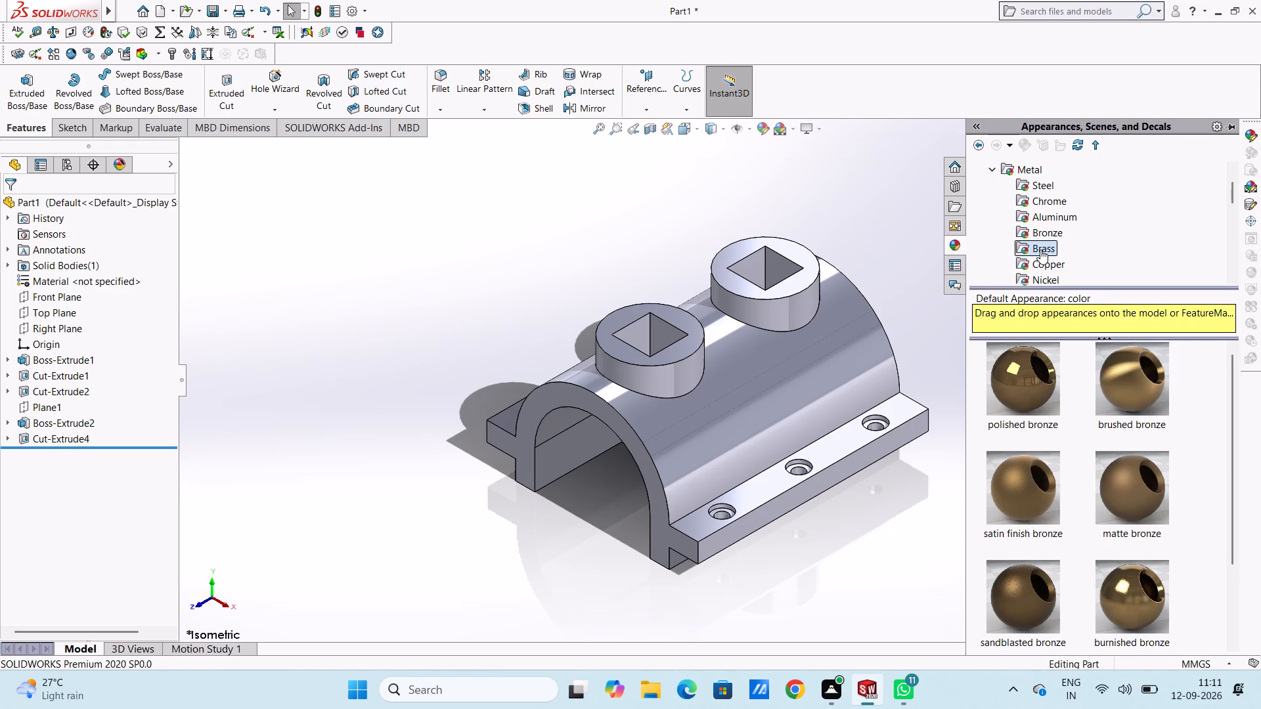
{"action": "scroll", "coordinate": [1040, 249], "scroll_direction": "down", "scroll_amount": 2}
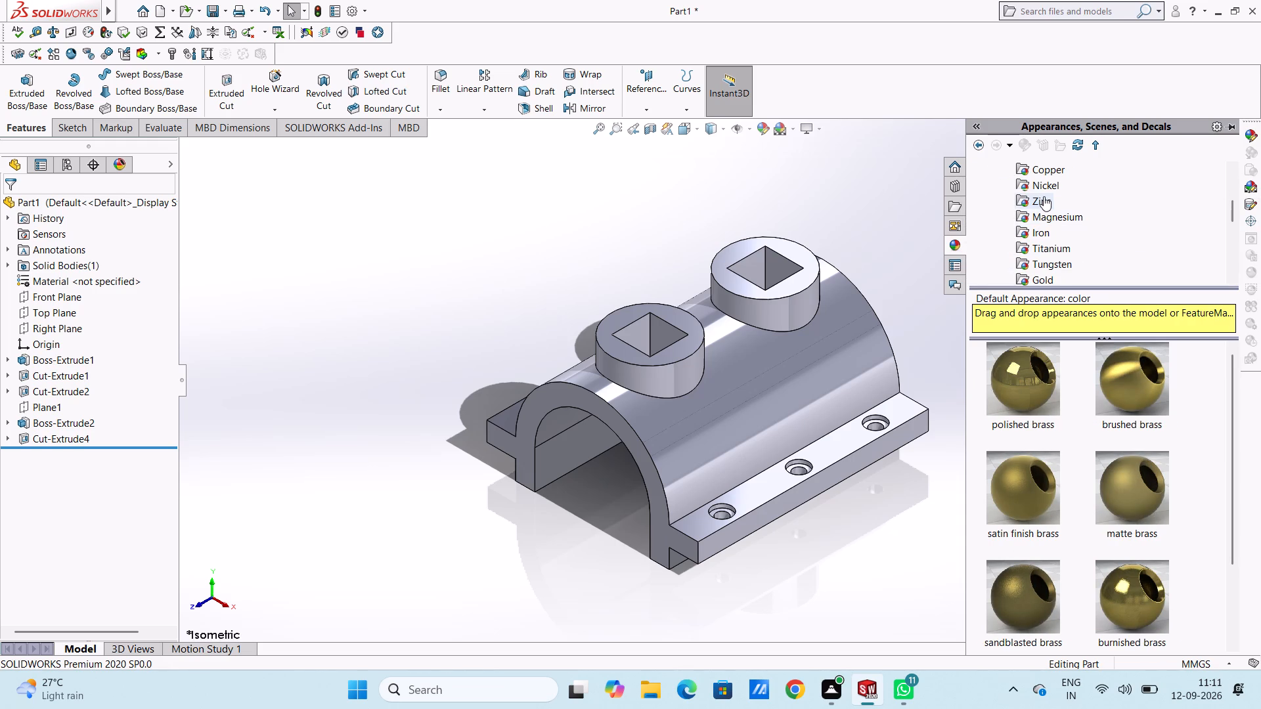
{"action": "left_click", "coordinate": [1044, 196]}
{"action": "left_click", "coordinate": [1046, 186]}
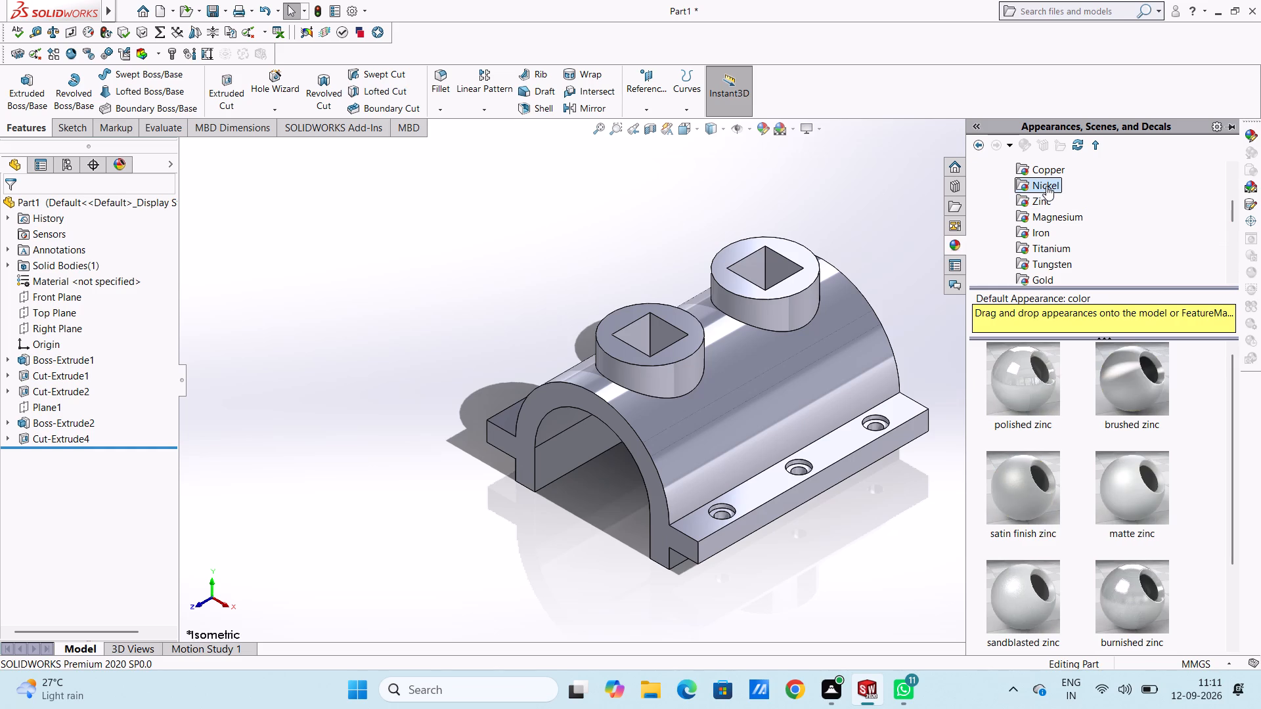
{"action": "left_click", "coordinate": [1050, 170]}
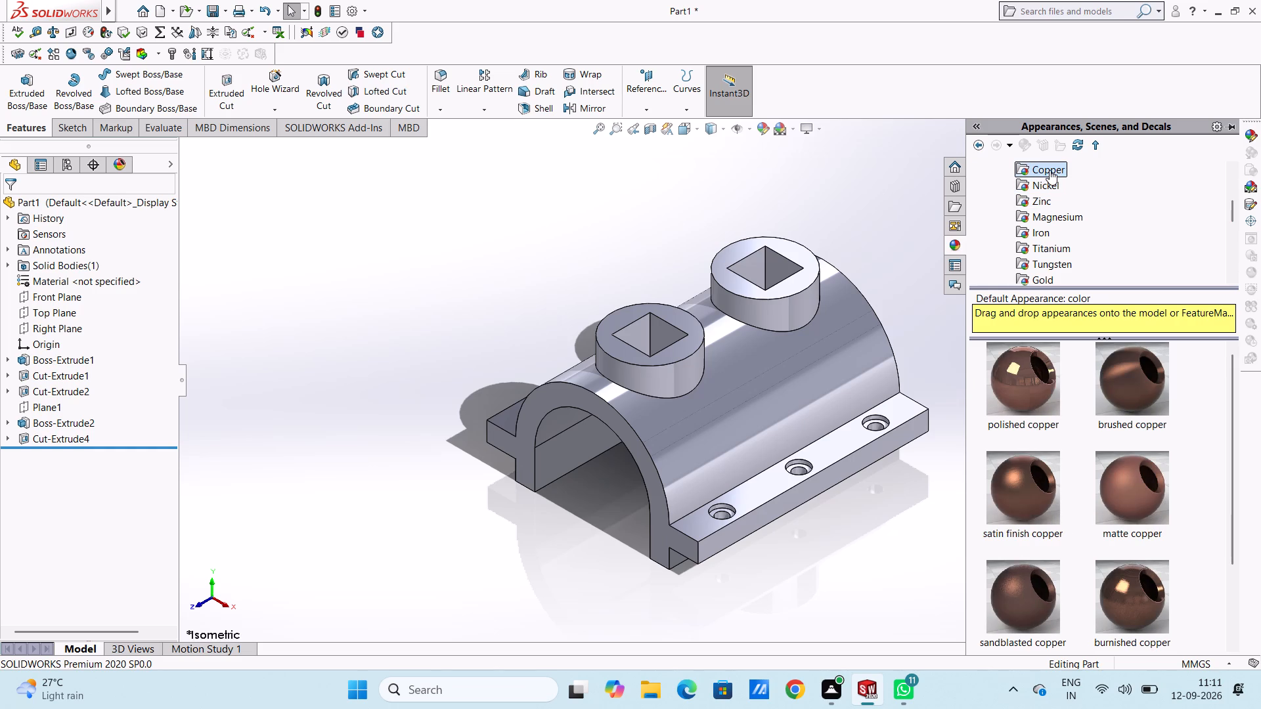
{"action": "left_click", "coordinate": [1054, 223]}
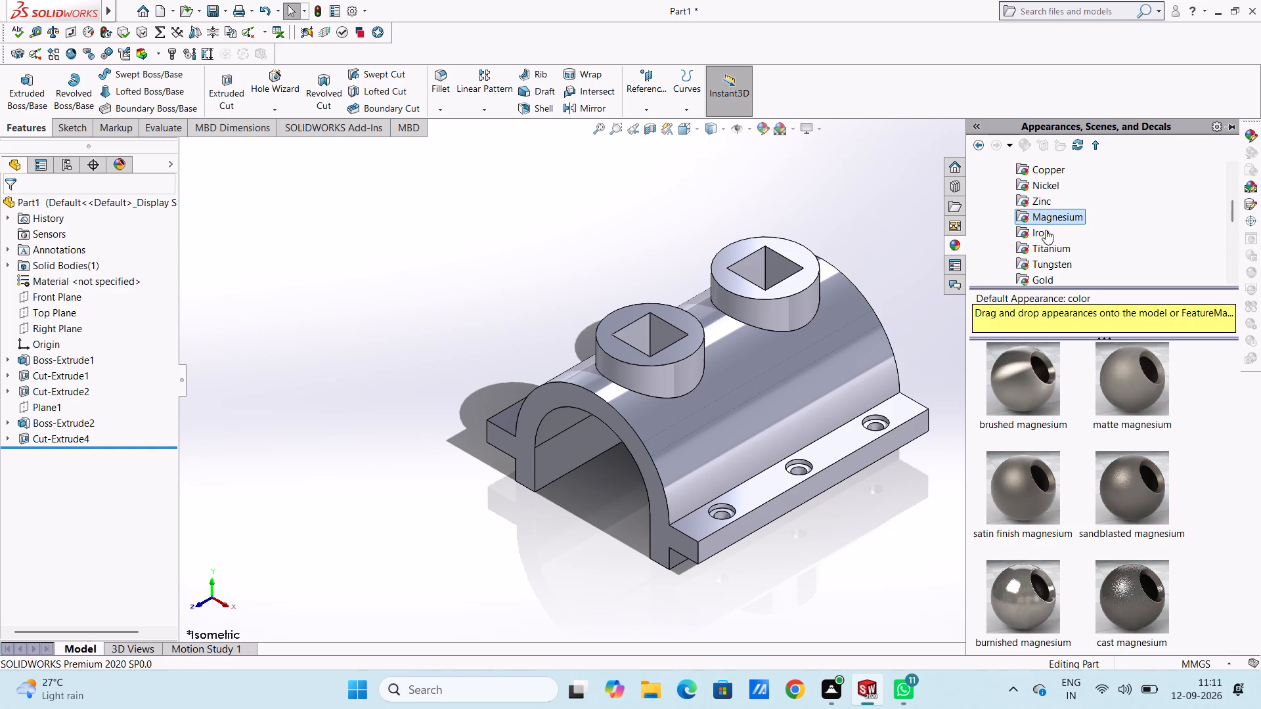
{"action": "left_click", "coordinate": [1045, 231]}
{"action": "left_click", "coordinate": [1048, 246]}
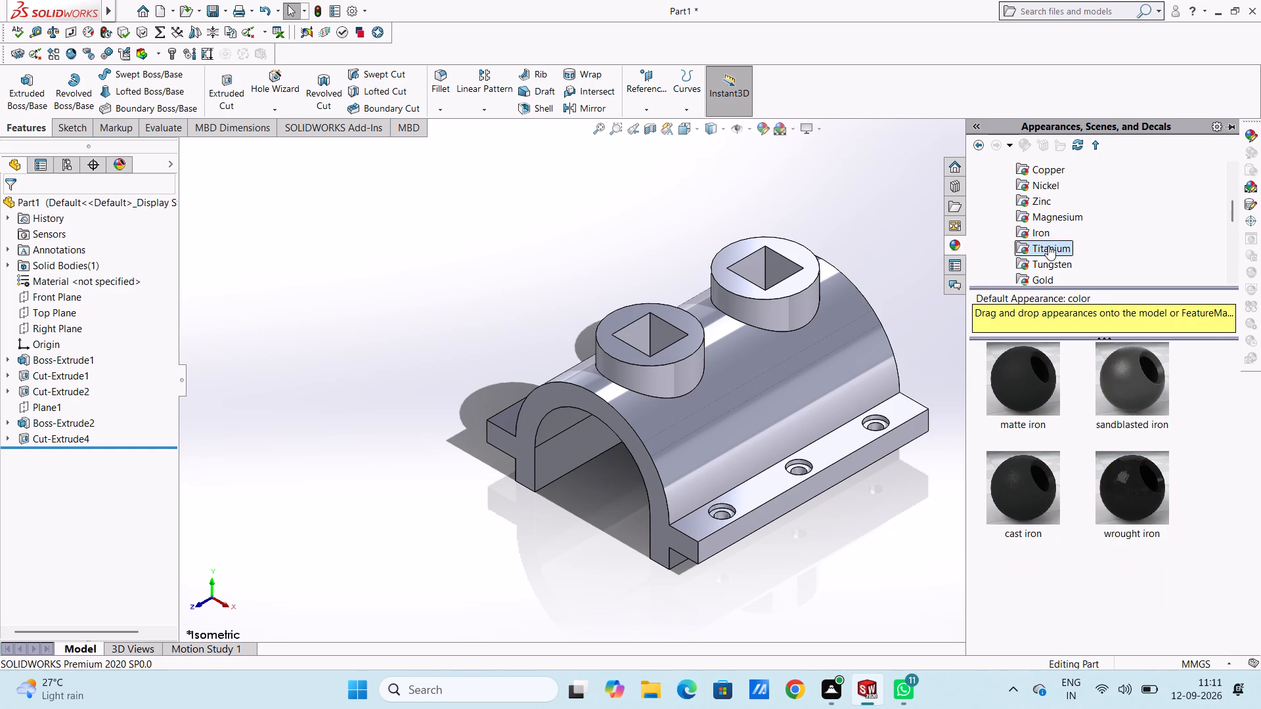
{"action": "left_click", "coordinate": [1048, 256]}
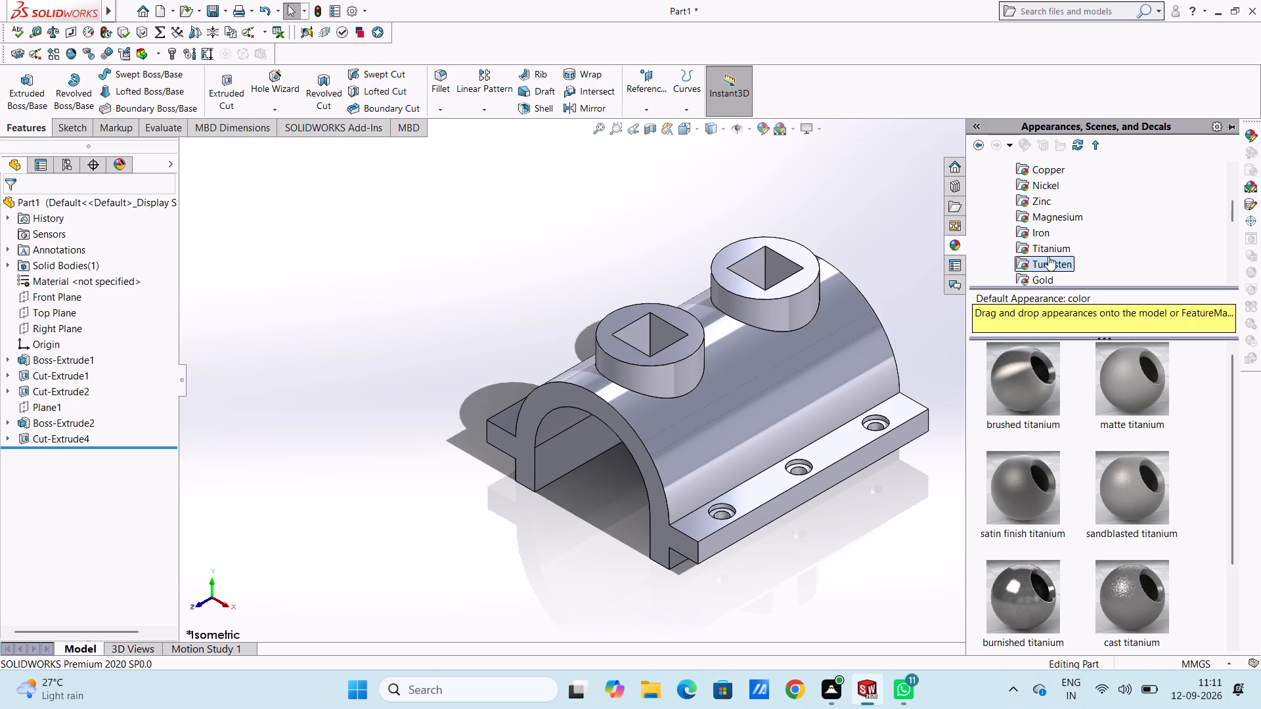
{"action": "left_click", "coordinate": [919, 196]}
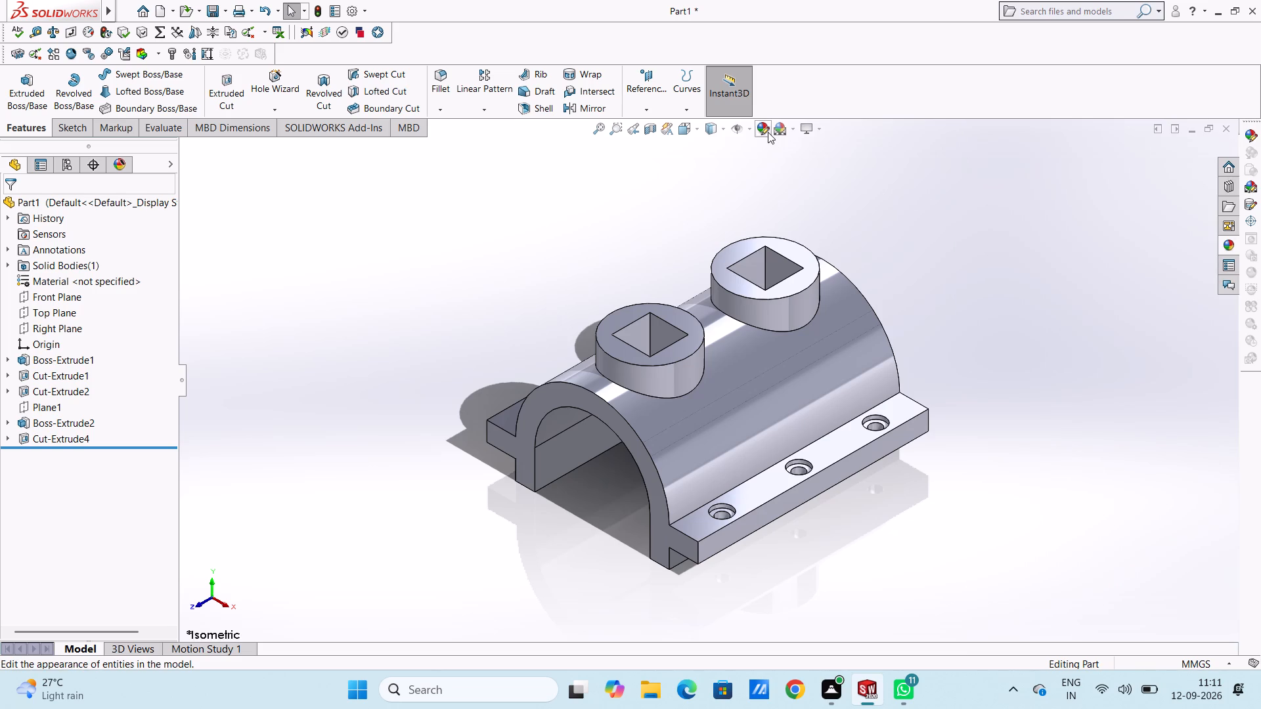
Apply a bright cyan colour appearance to the whole part after trying several teal and cyan shades.
{"action": "left_click", "coordinate": [768, 131]}
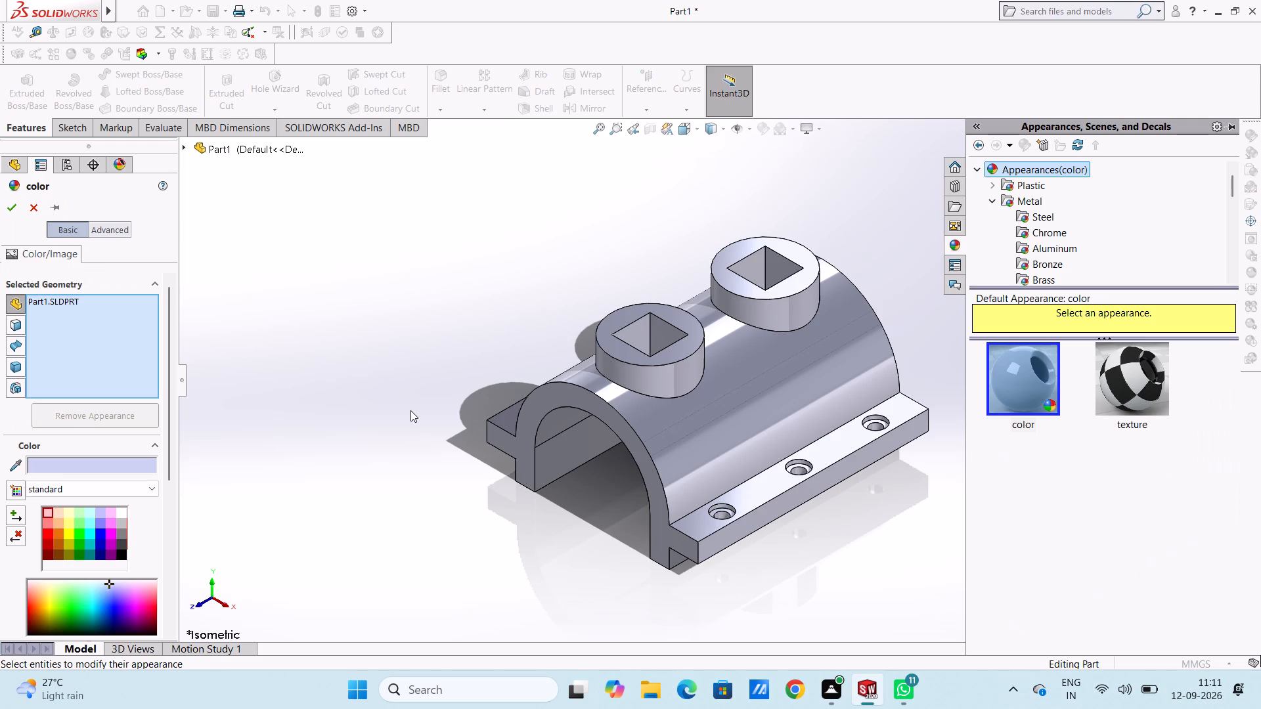
{"action": "left_click", "coordinate": [93, 607]}
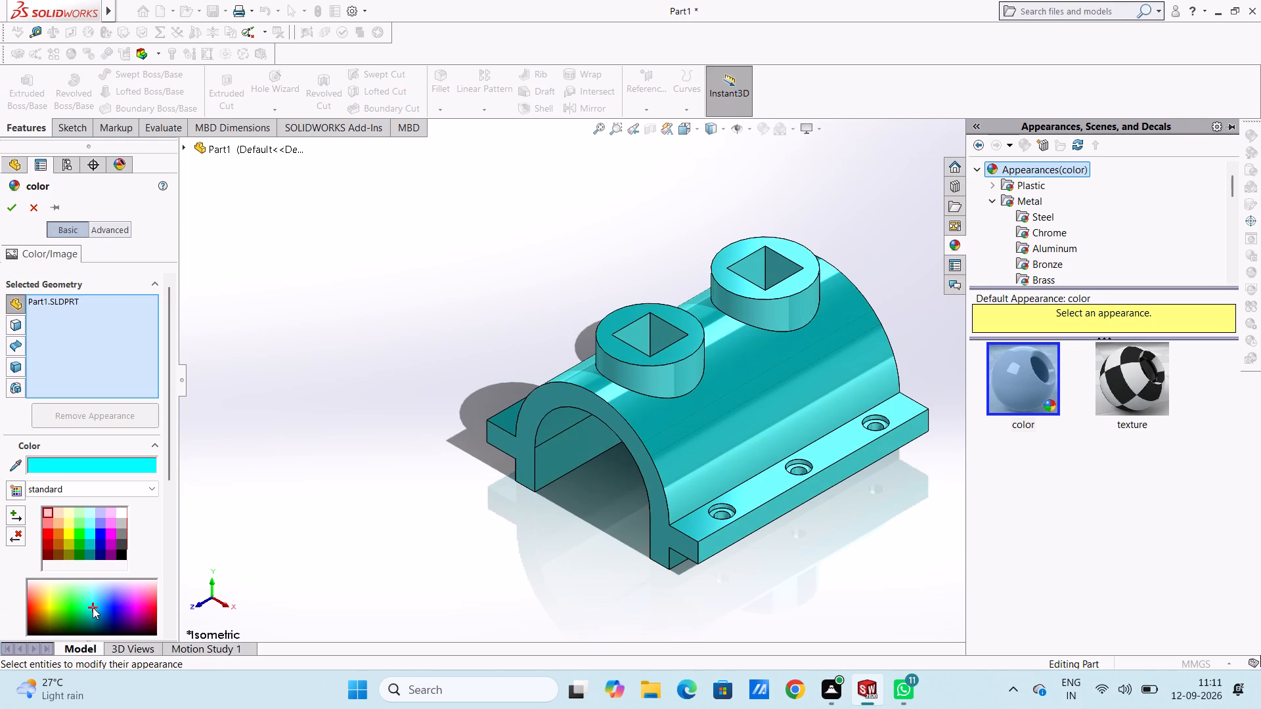
{"action": "left_click", "coordinate": [91, 616]}
{"action": "left_click", "coordinate": [90, 533]}
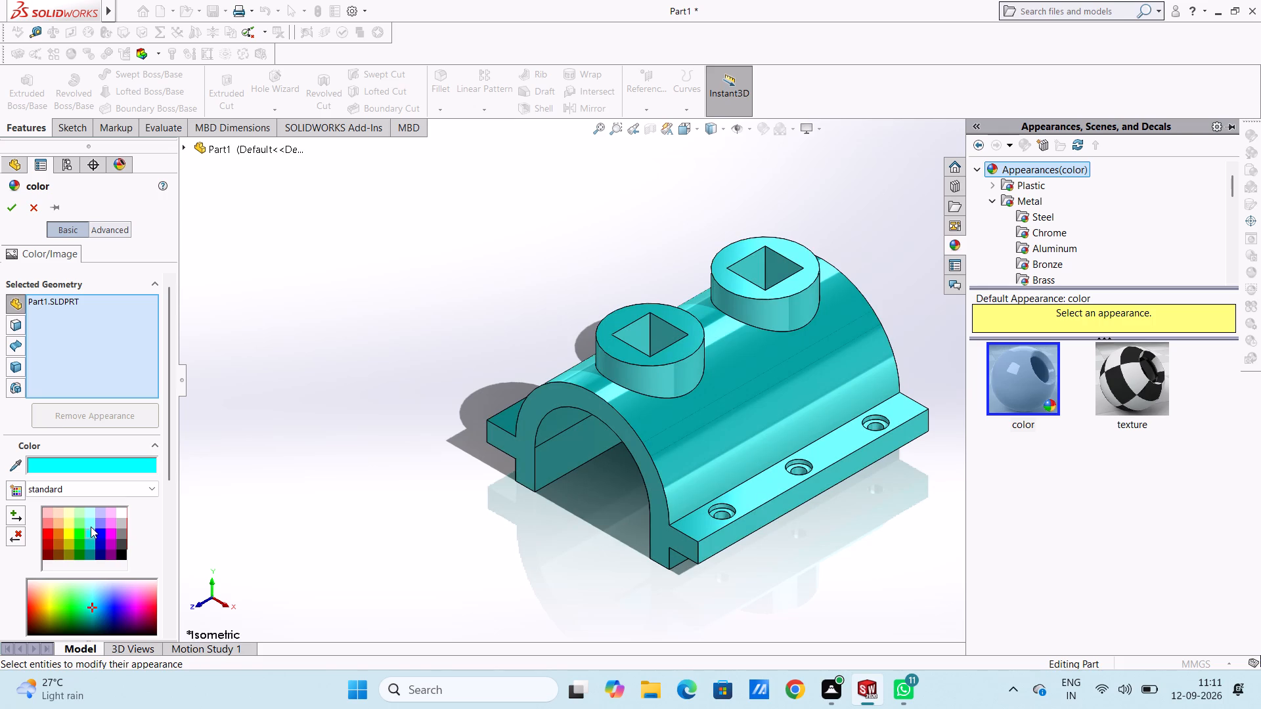
{"action": "left_click", "coordinate": [91, 525]}
{"action": "left_click", "coordinate": [91, 517]}
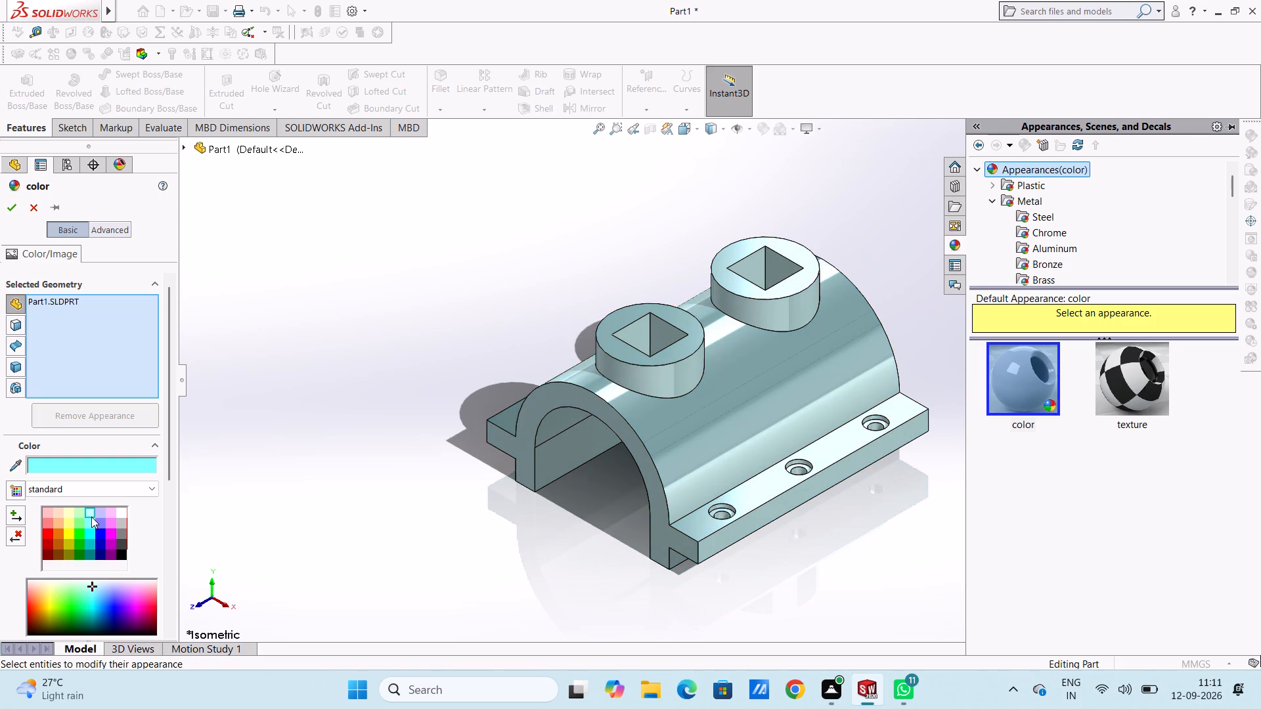
{"action": "left_click", "coordinate": [93, 556]}
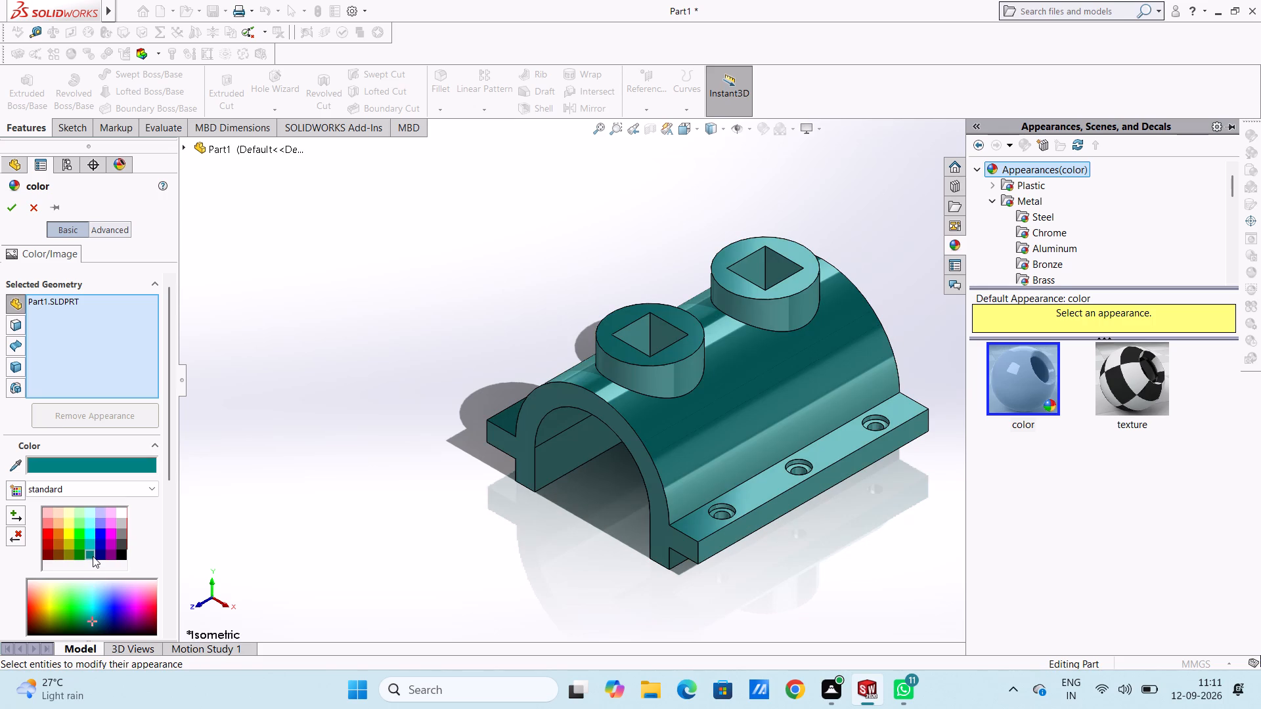
{"action": "left_click", "coordinate": [90, 602]}
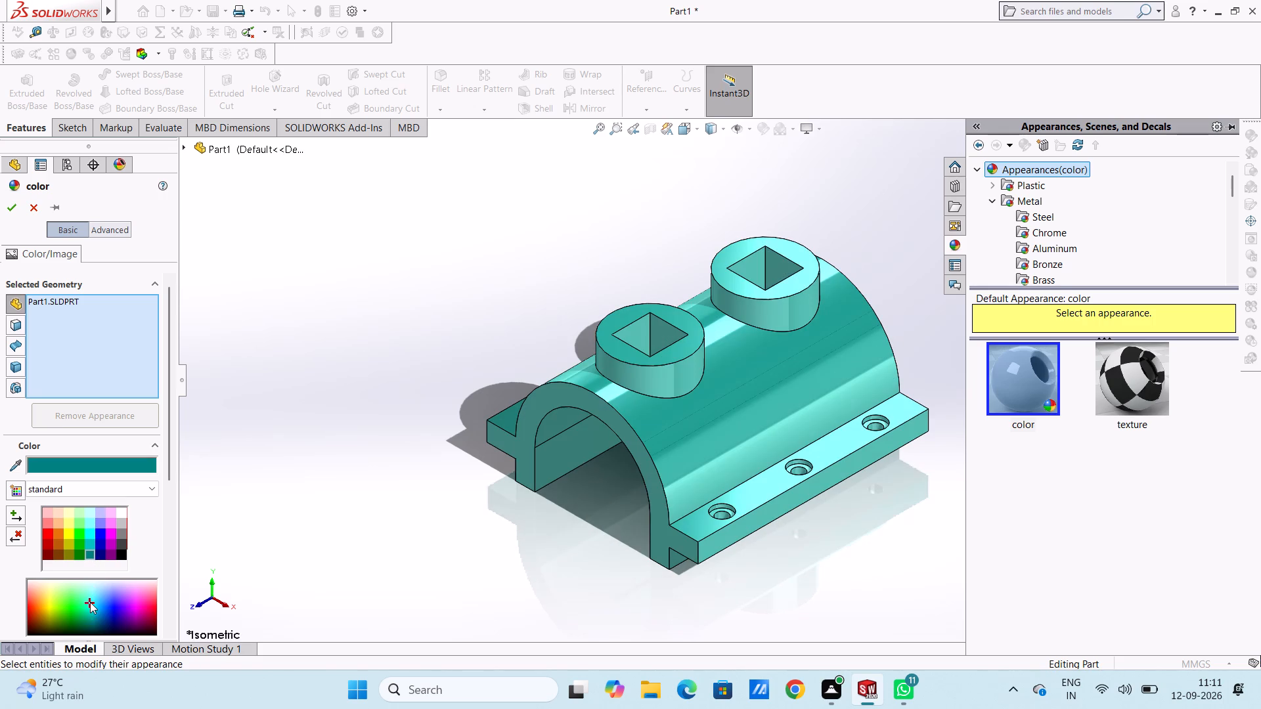
{"action": "left_click", "coordinate": [94, 609]}
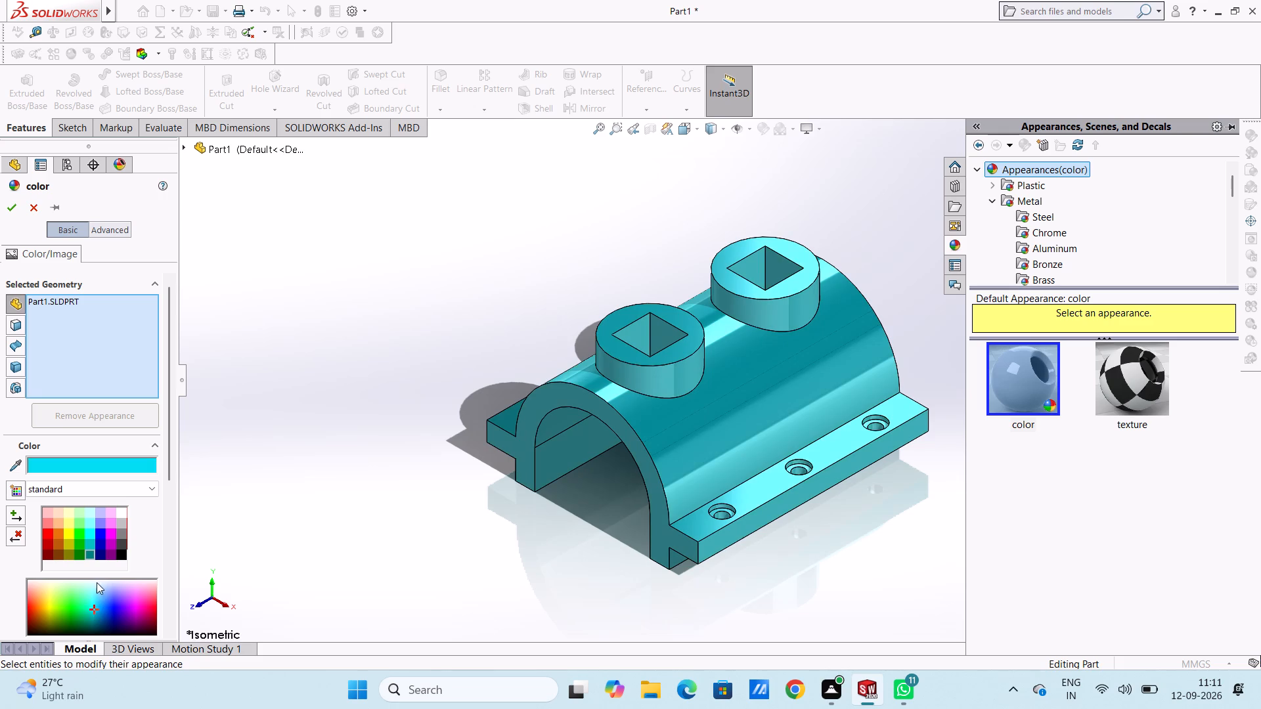
{"action": "left_click", "coordinate": [13, 208]}
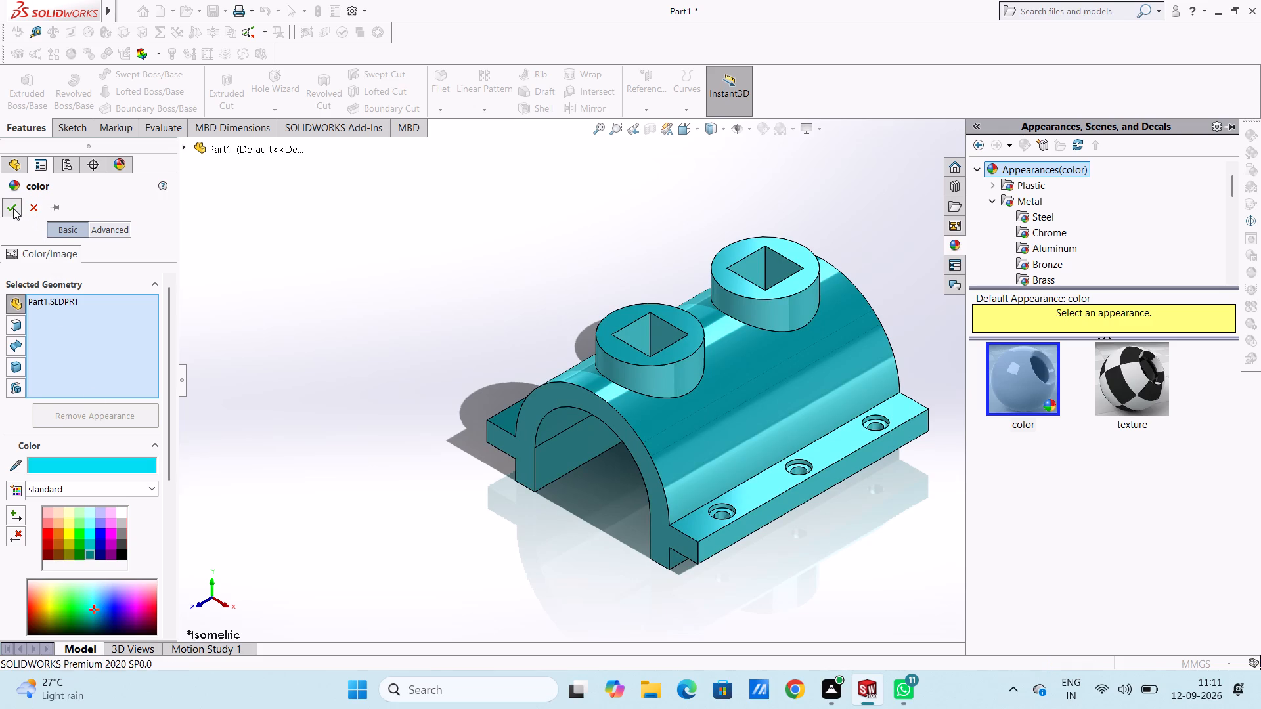
{"action": "left_click", "coordinate": [324, 312]}
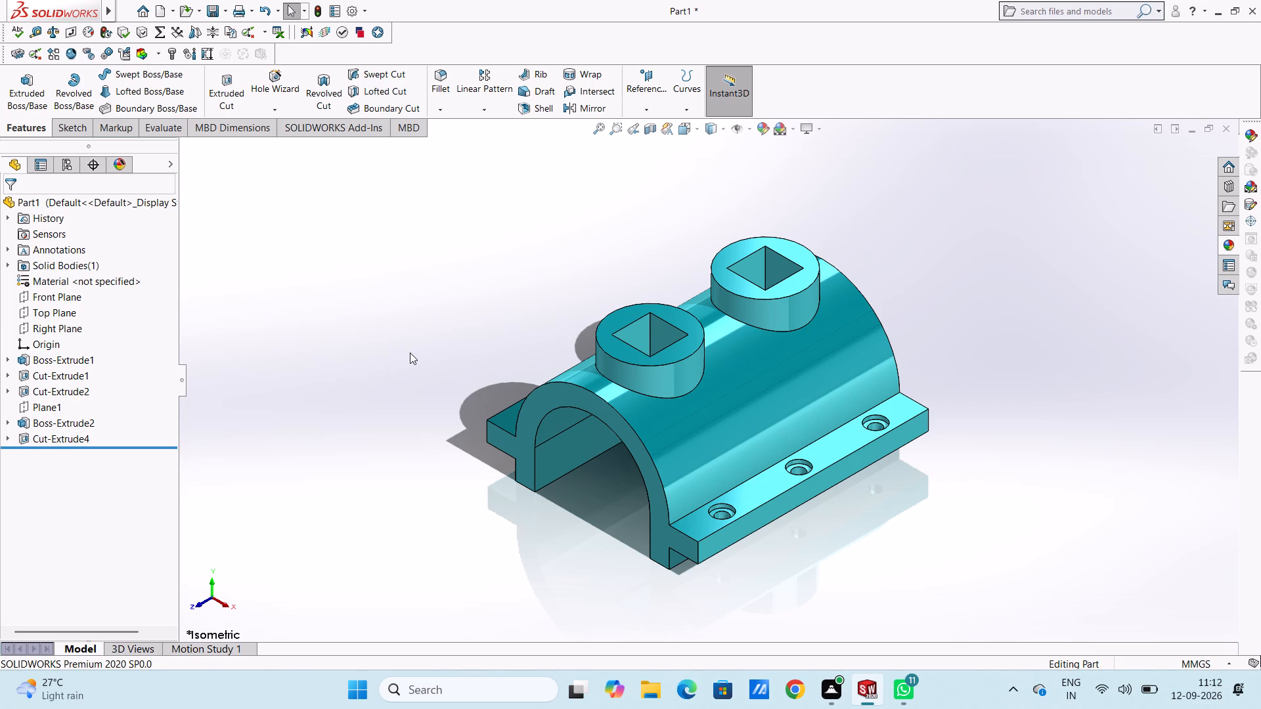
Save the part in the Documents folder as "half pipe bearing cap" in SOLIDWORKS Part format.
{"action": "key", "text": "ctrl+s"}
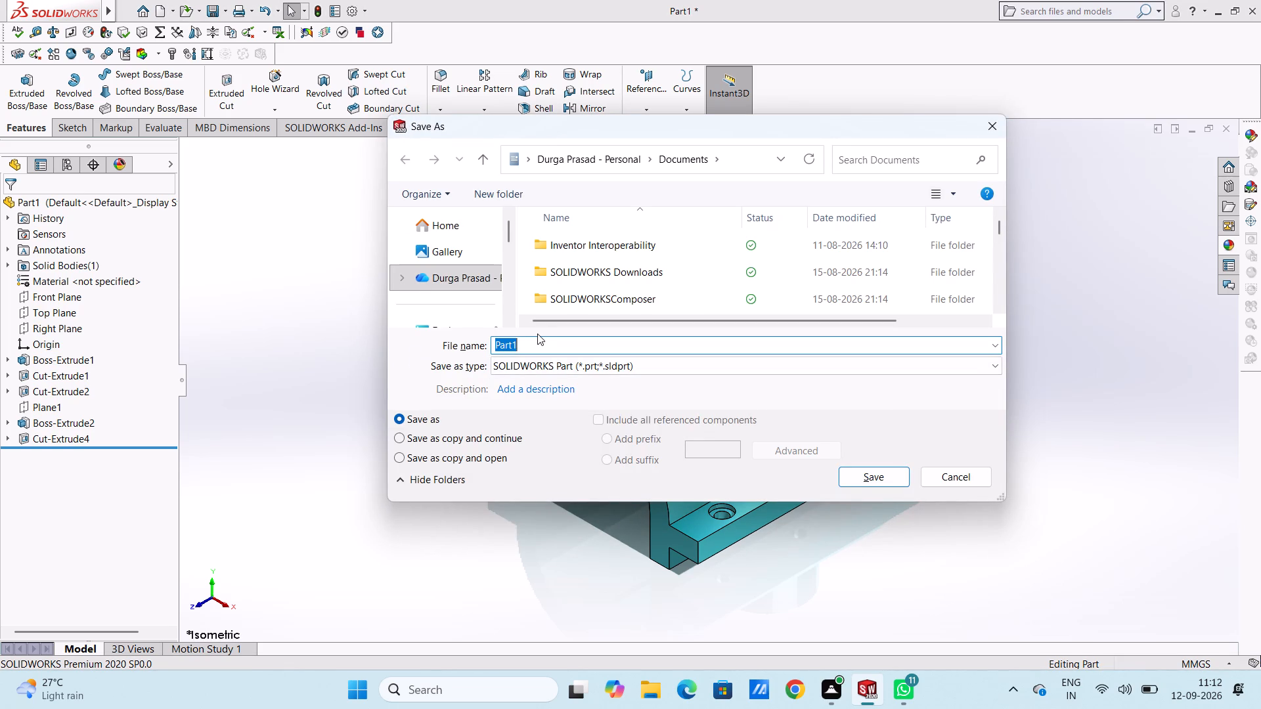
{"action": "type", "text": "half pipe bearu"}
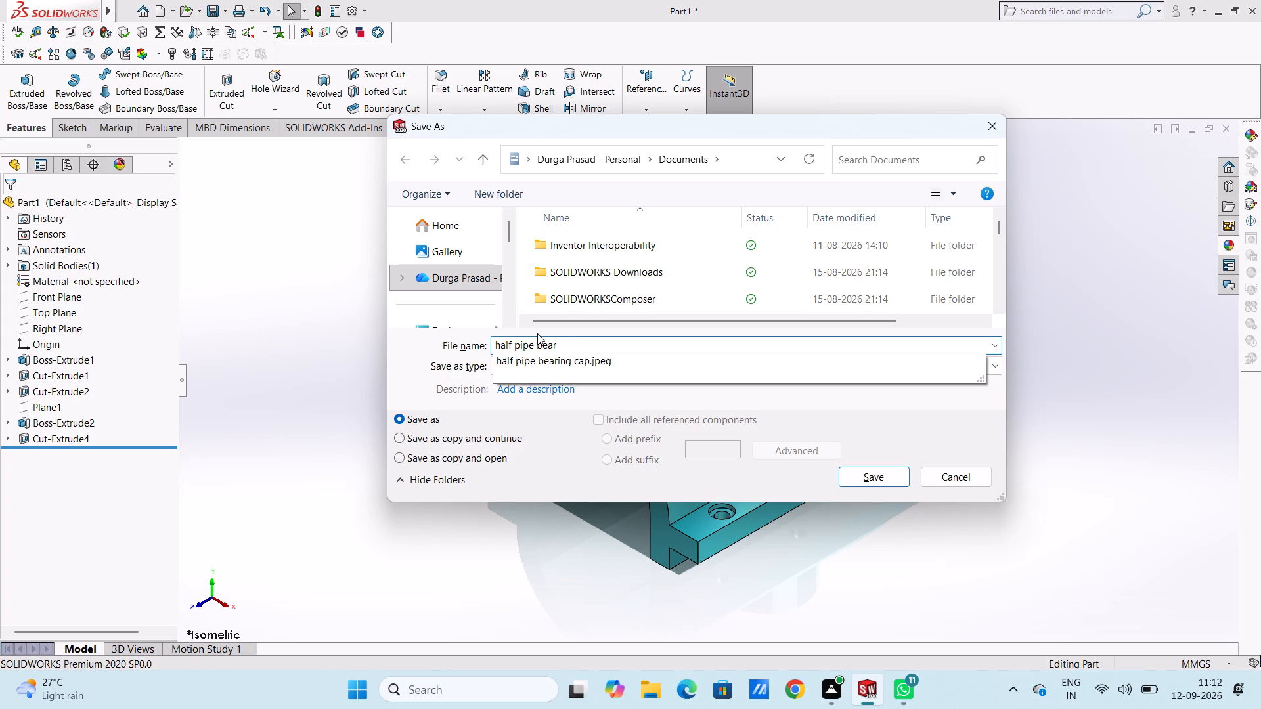
{"action": "key", "text": "BackSpace"}
{"action": "type", "text": "in"}
{"action": "type", "text": "g"}
{"action": "key", "text": "space"}
{"action": "type", "text": "cap"}
{"action": "left_click", "coordinate": [856, 473]}
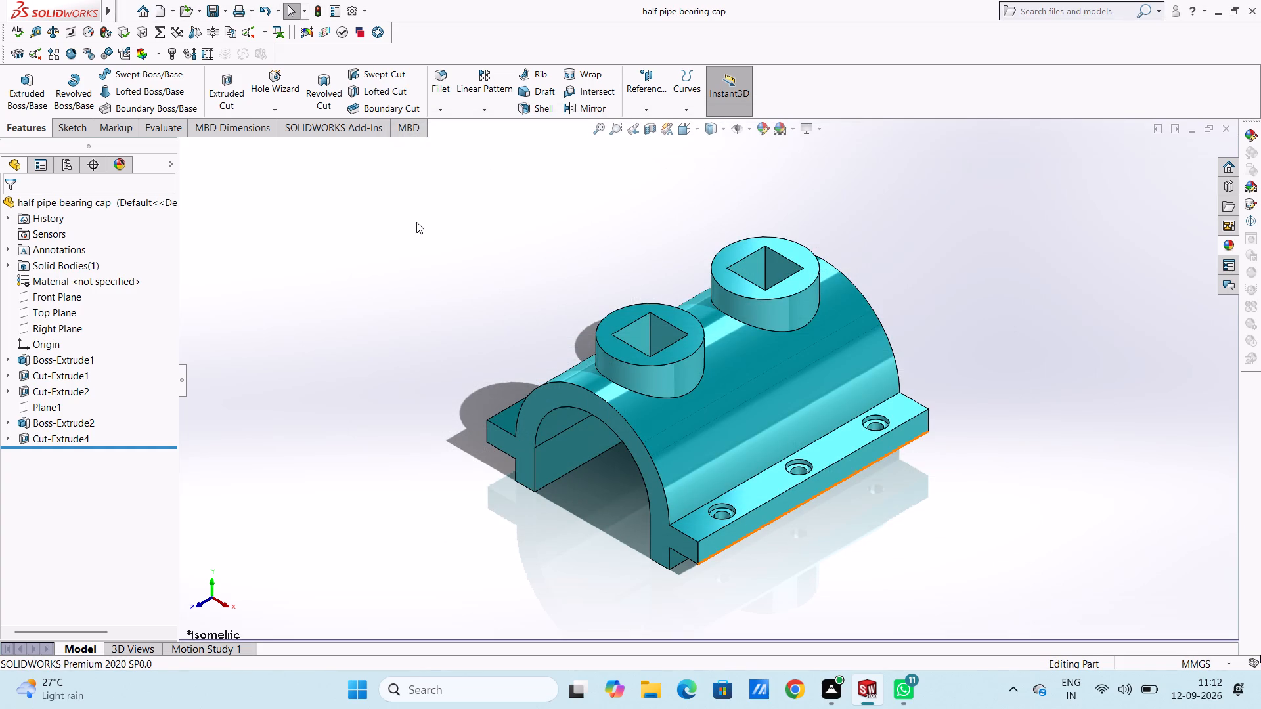
Save a PDF copy of the part in Adobe Portable Document Format as "half pipe bearing cap" in Documents.
{"action": "left_click", "coordinate": [225, 12]}
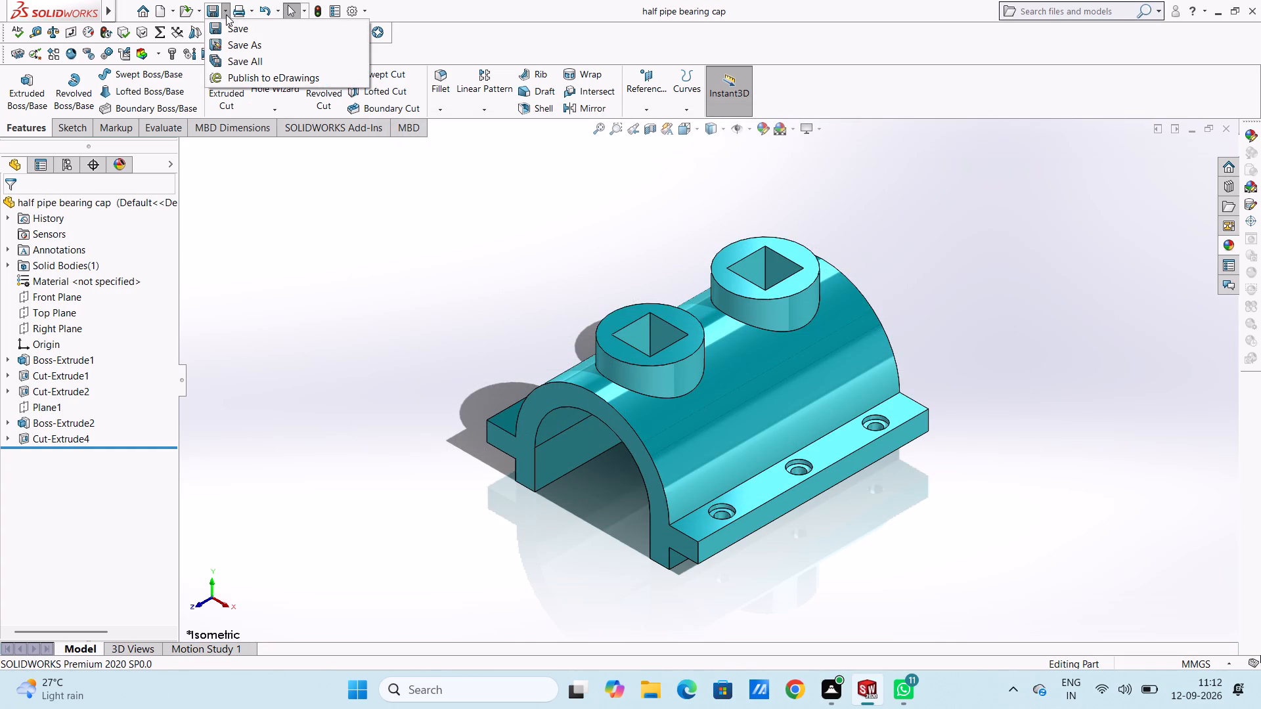
{"action": "left_click", "coordinate": [240, 47]}
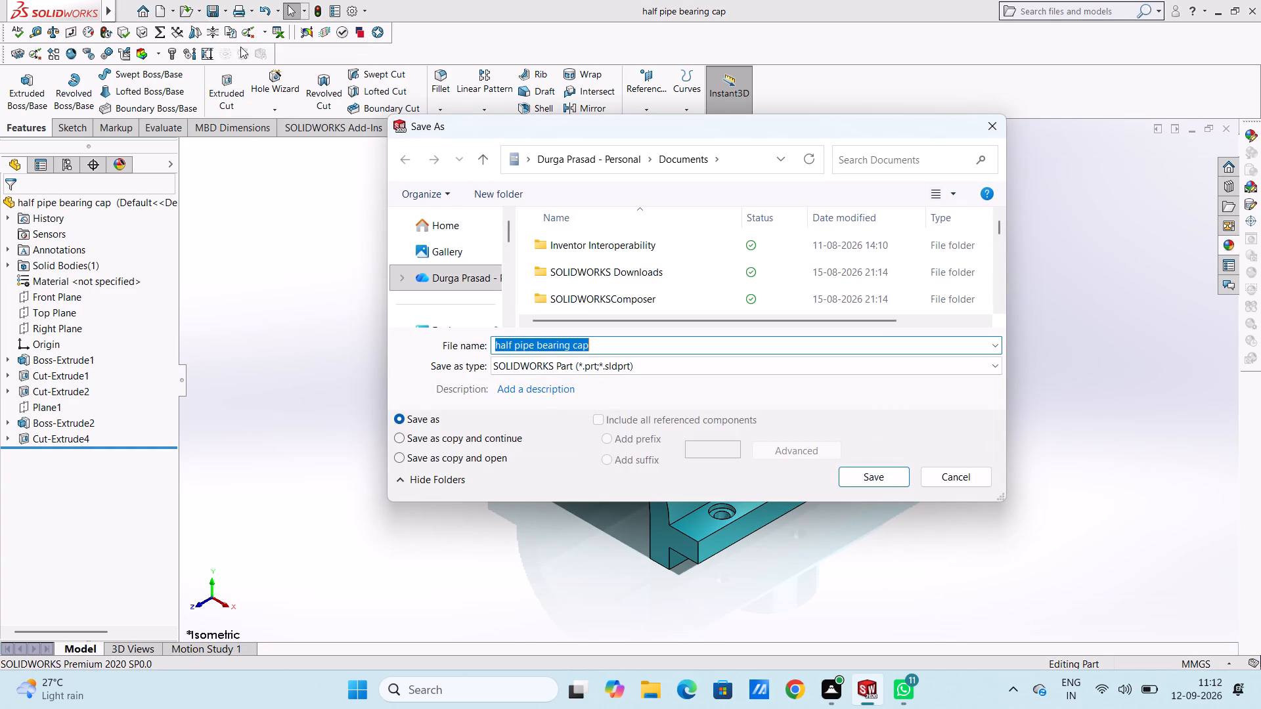
{"action": "left_click", "coordinate": [803, 362]}
{"action": "left_click", "coordinate": [688, 97]}
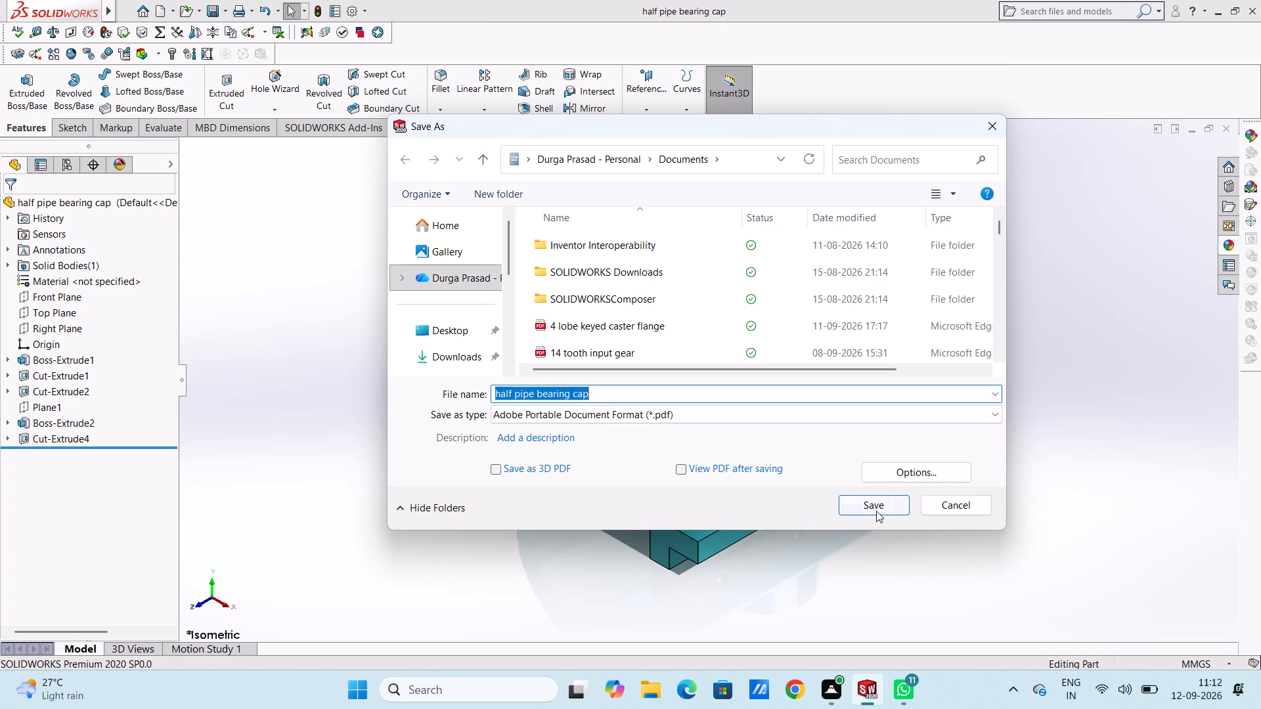
{"action": "left_click", "coordinate": [876, 511]}
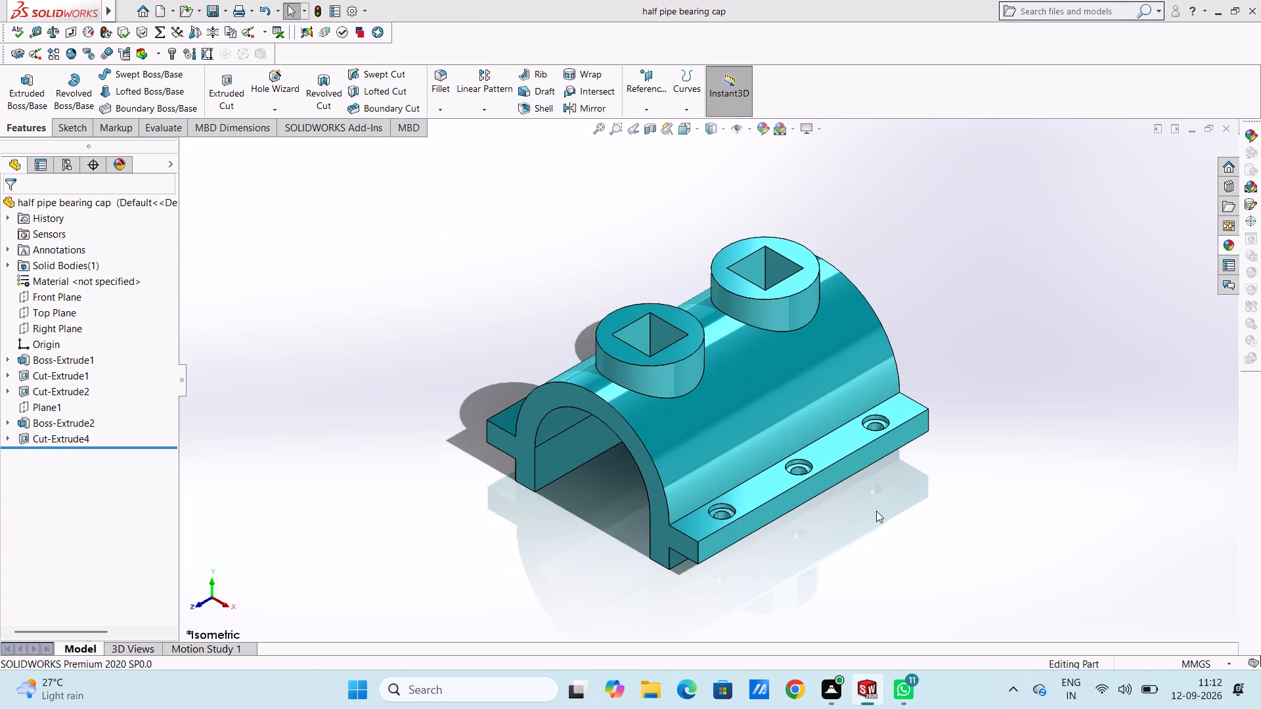
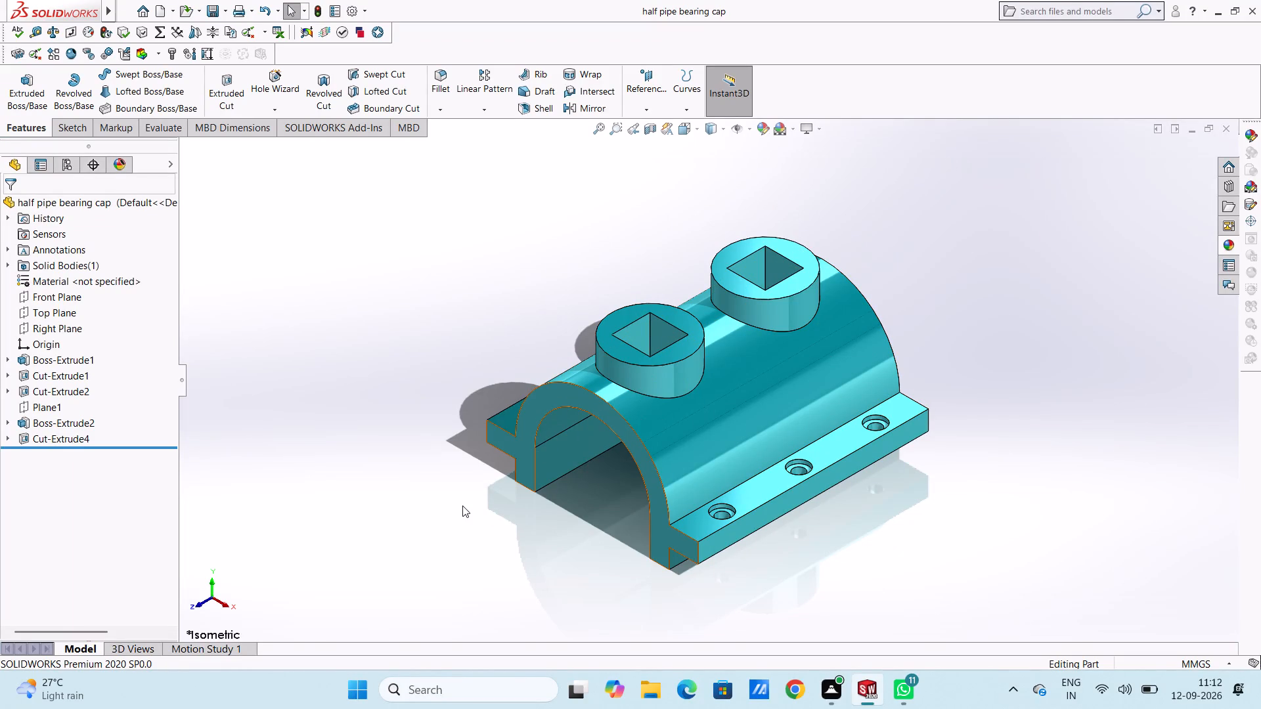
Examine the finished bearing cap from all sides, including the underside, flange holes and square boss openings, and return to the isometric view.
{"action": "right_click", "coordinate": [362, 385]}
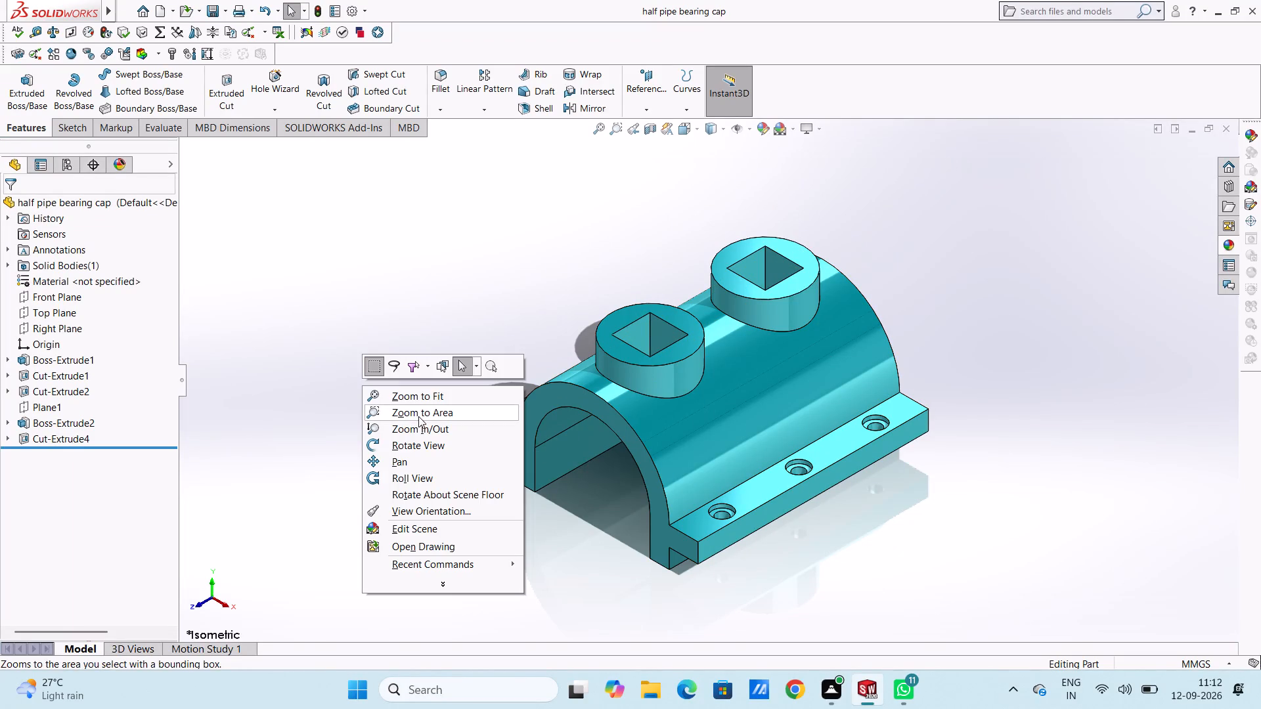
{"action": "left_click", "coordinate": [422, 442]}
{"action": "left_click_drag", "start_coordinate": [382, 355], "coordinate": [374, 285]}
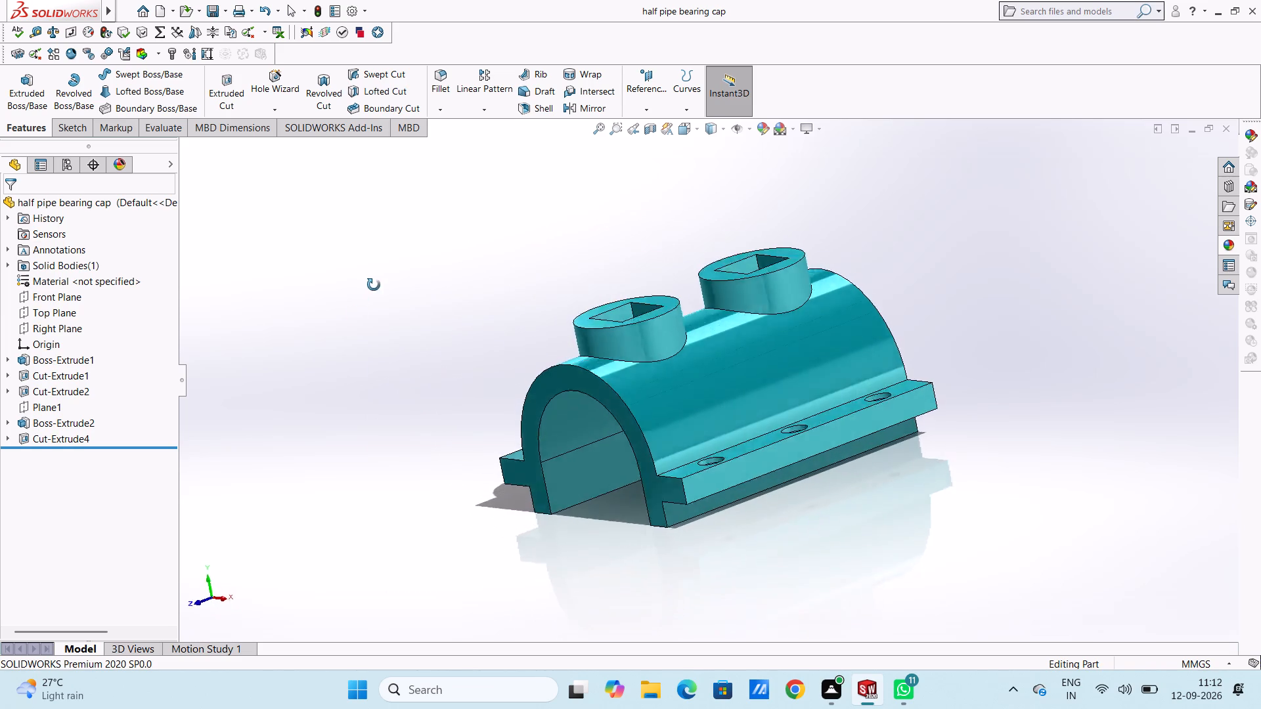
{"action": "left_click_drag", "start_coordinate": [374, 285], "coordinate": [473, 473]}
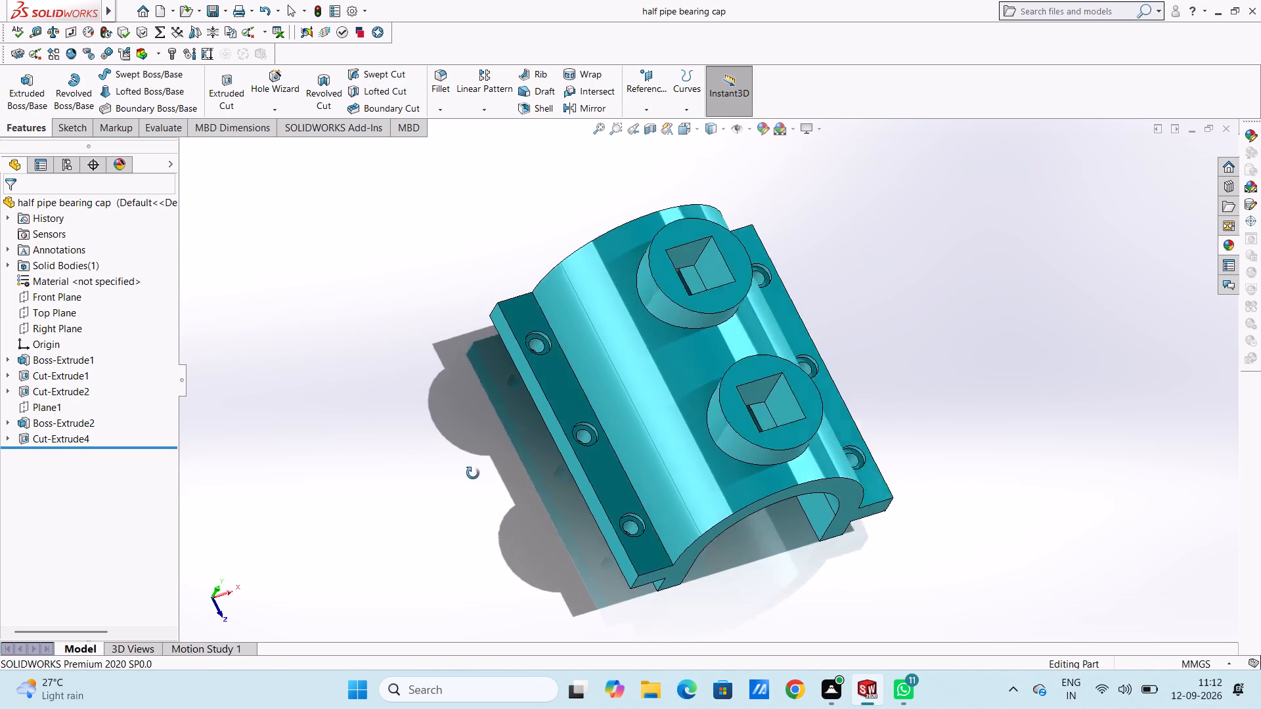
{"action": "left_click_drag", "start_coordinate": [473, 473], "coordinate": [389, 426]}
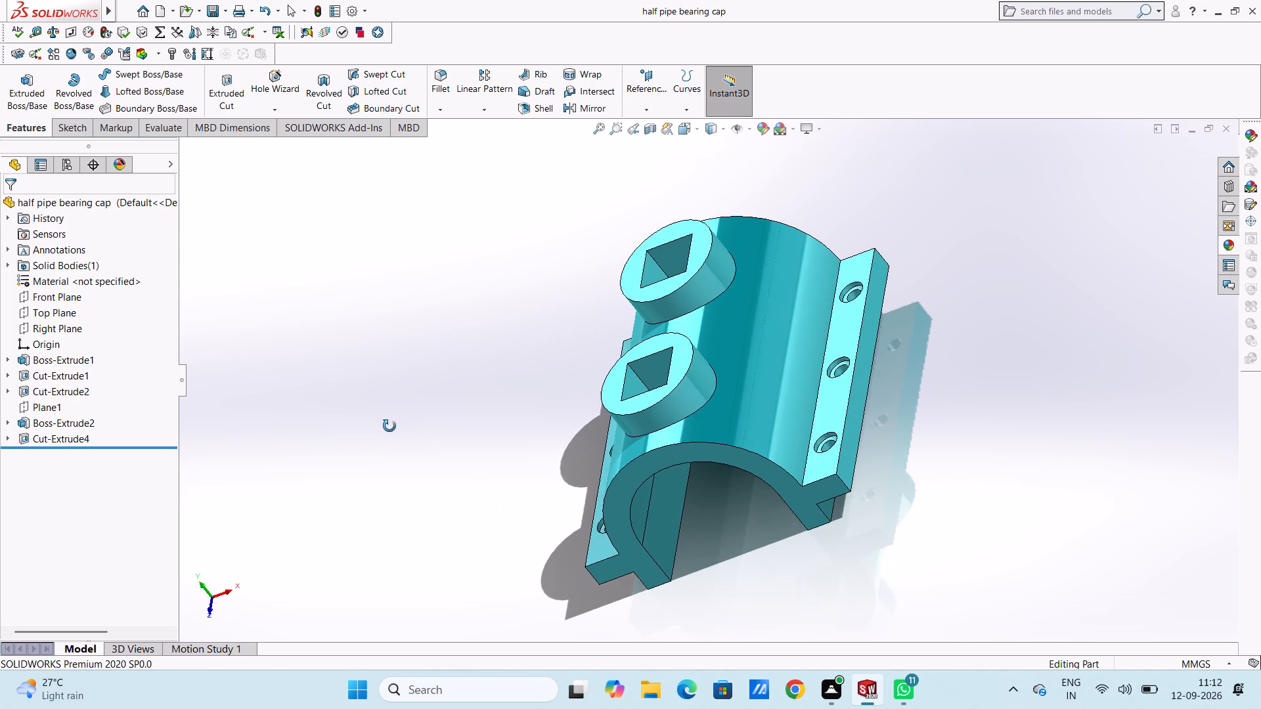
{"action": "left_click_drag", "start_coordinate": [389, 426], "coordinate": [390, 426]}
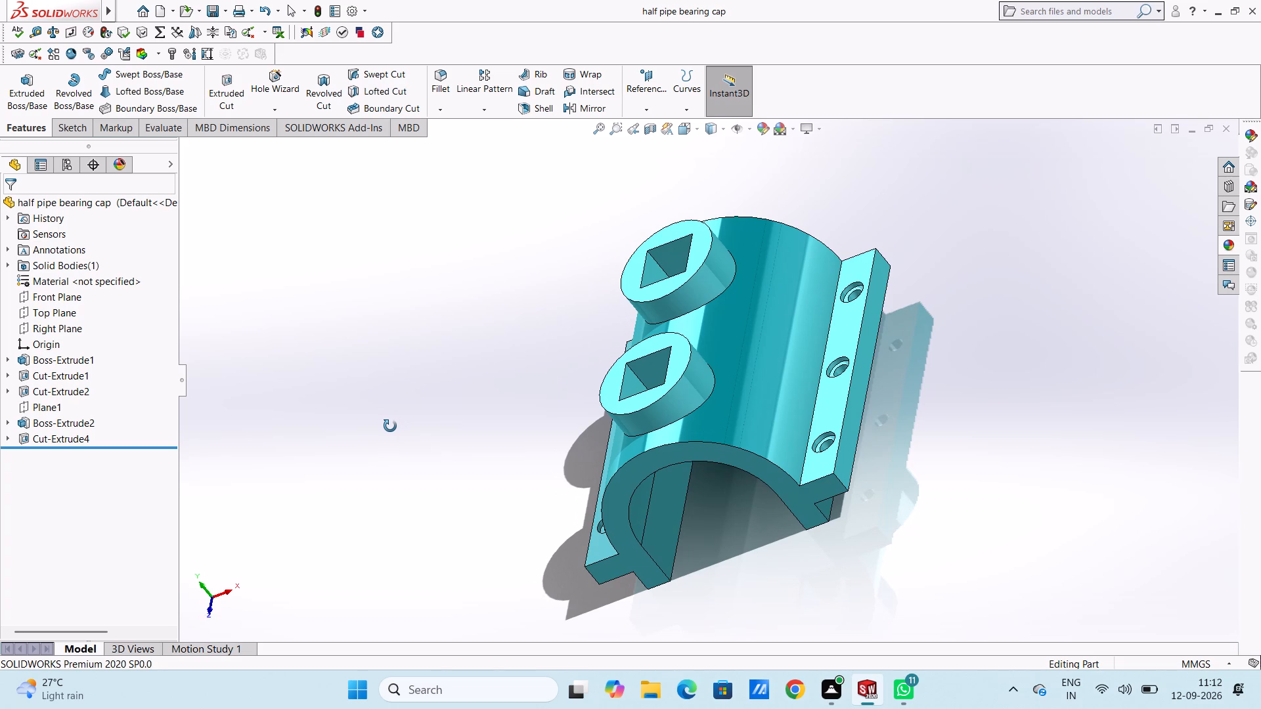
{"action": "left_click_drag", "start_coordinate": [390, 426], "coordinate": [422, 437]}
{"action": "left_click_drag", "start_coordinate": [472, 447], "coordinate": [330, 379]}
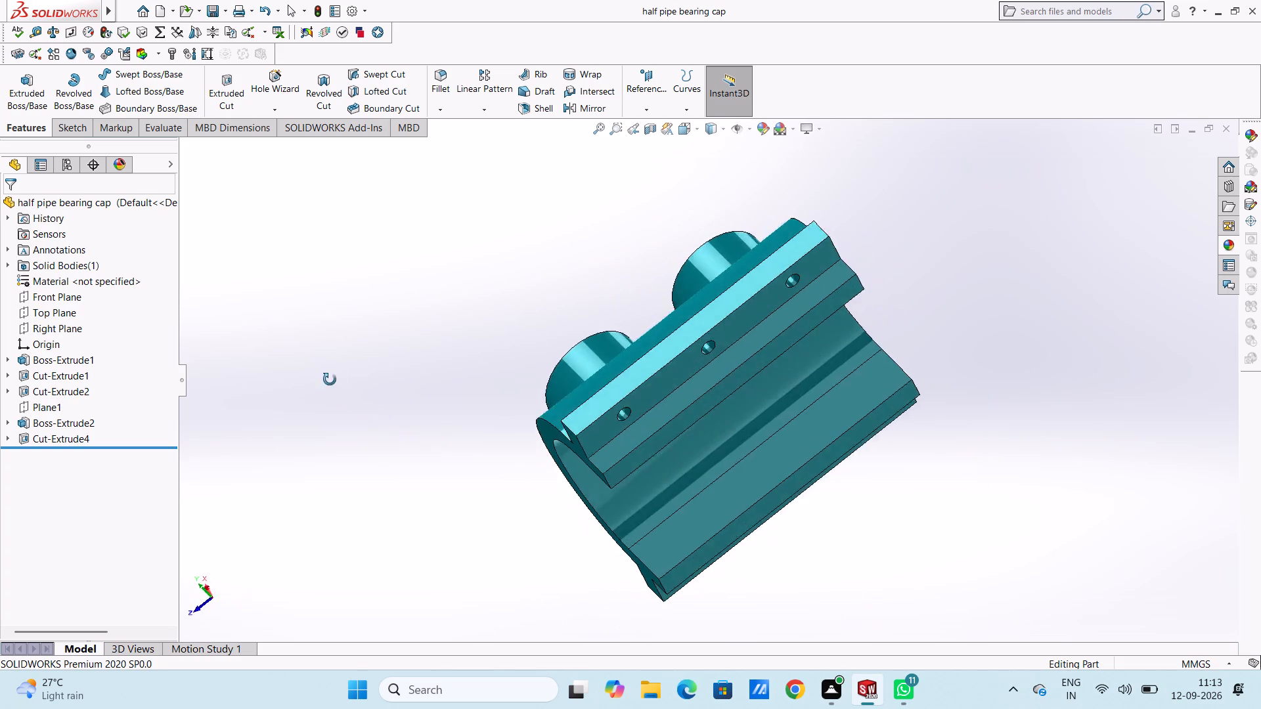
{"action": "left_click_drag", "start_coordinate": [330, 379], "coordinate": [552, 295]}
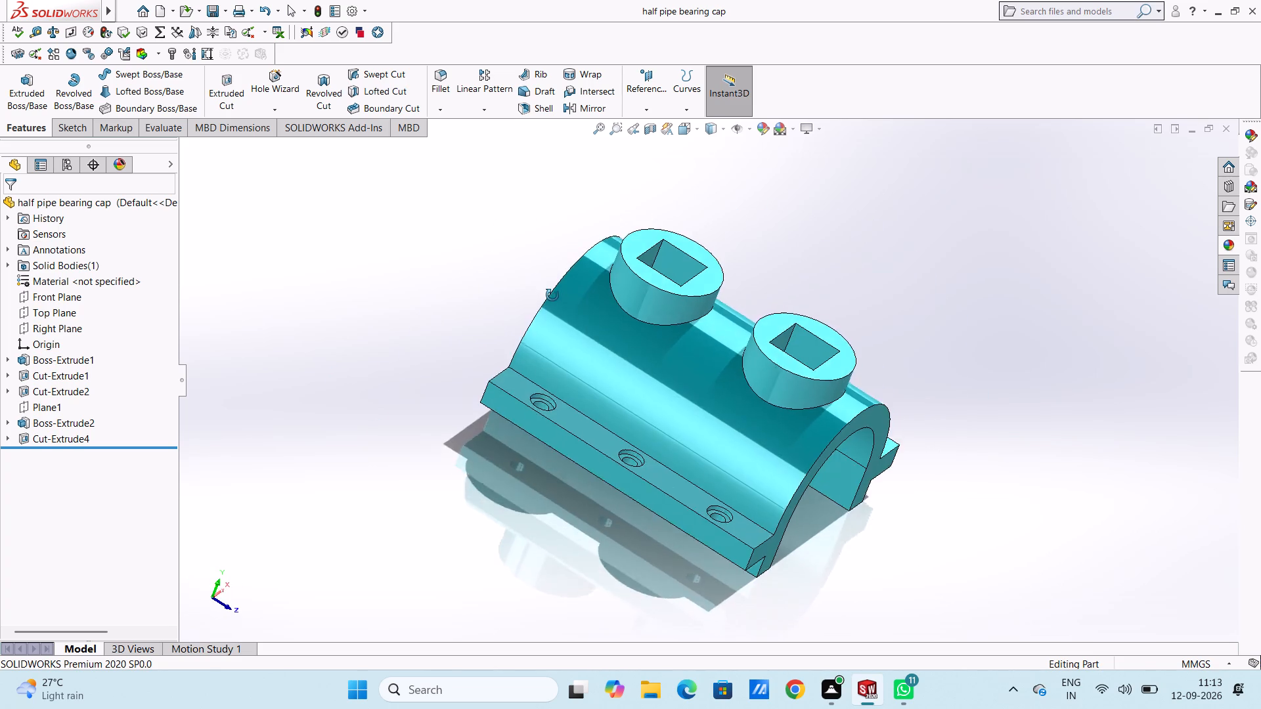
{"action": "left_click_drag", "start_coordinate": [552, 295], "coordinate": [670, 280]}
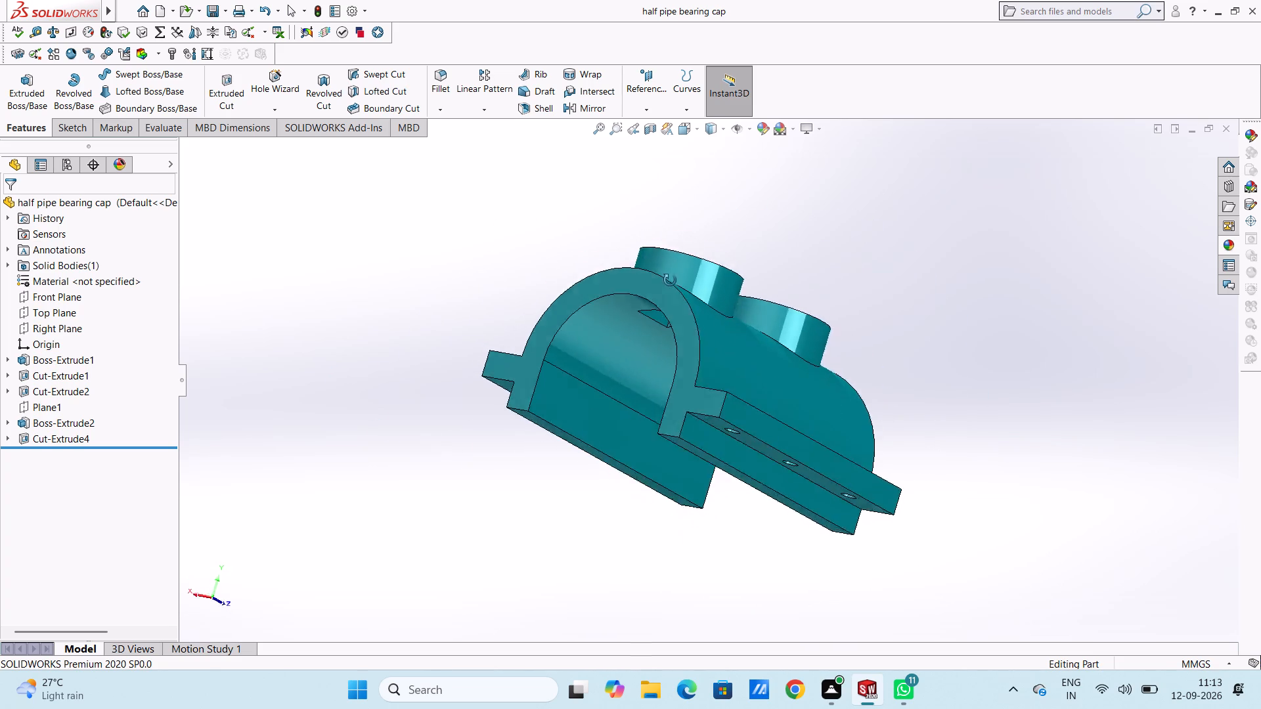
{"action": "left_click_drag", "start_coordinate": [670, 280], "coordinate": [464, 414]}
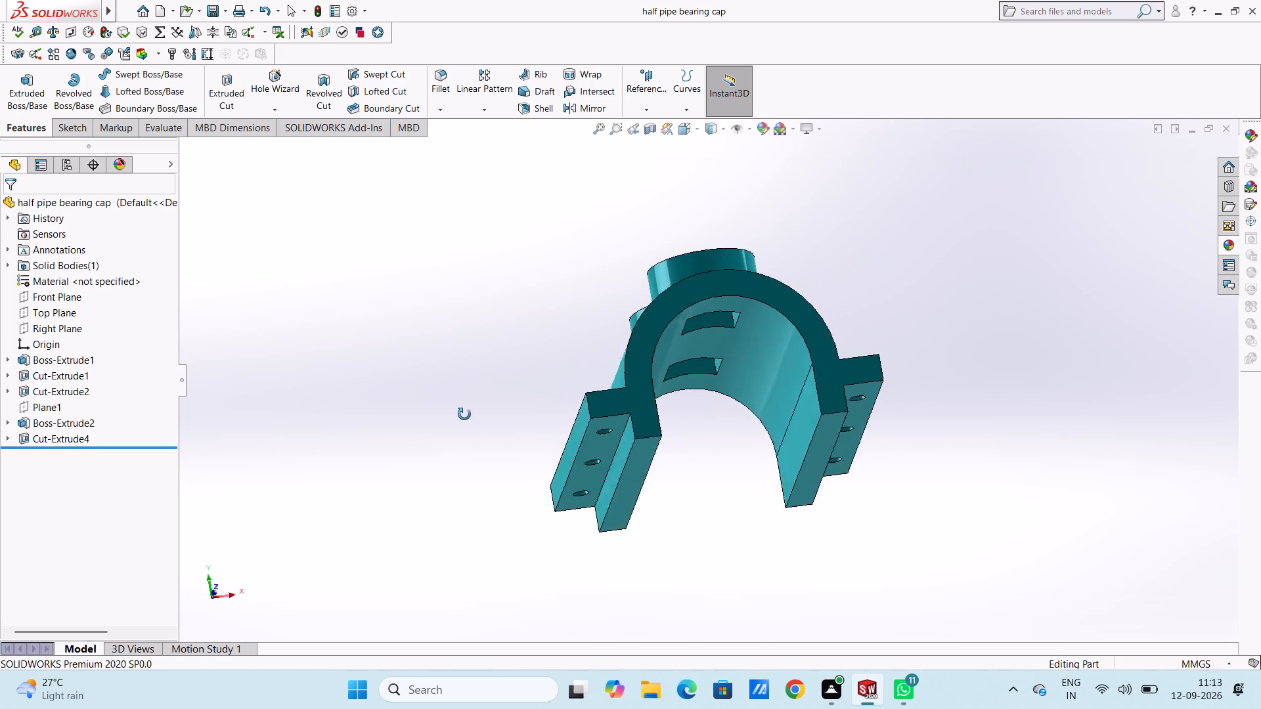
{"action": "left_click_drag", "start_coordinate": [464, 414], "coordinate": [638, 284]}
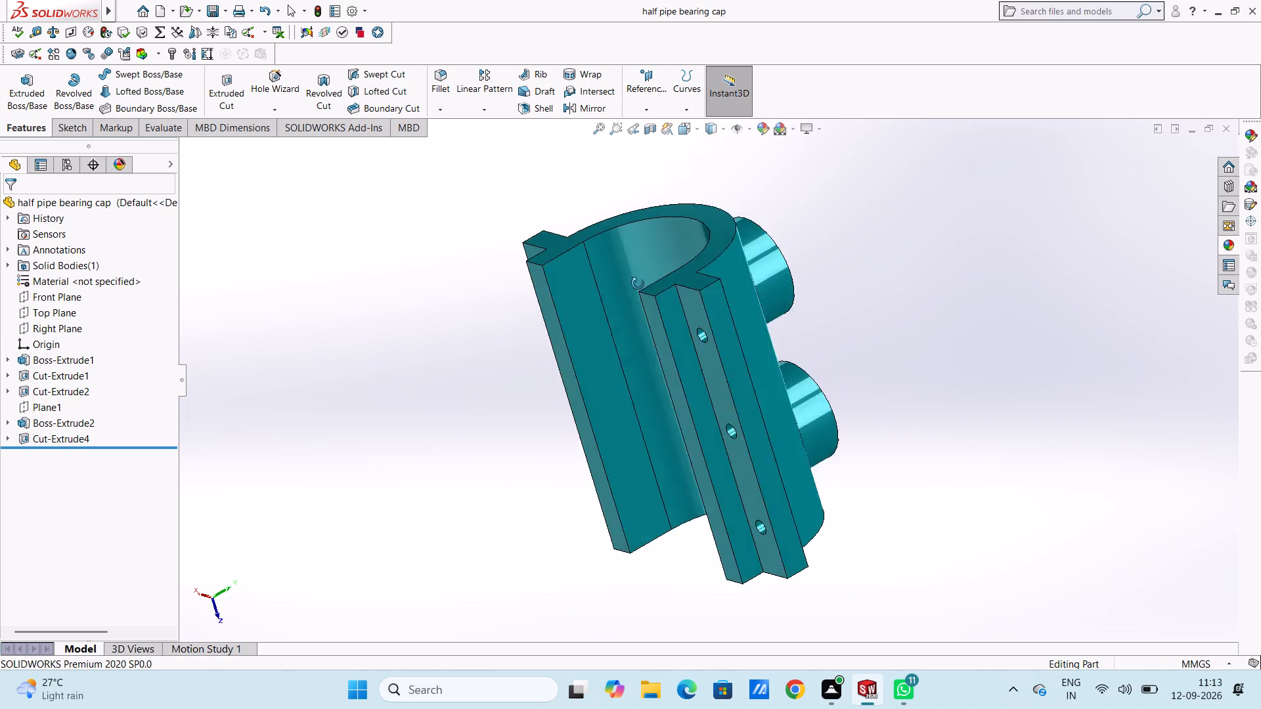
{"action": "left_click_drag", "start_coordinate": [638, 284], "coordinate": [678, 398]}
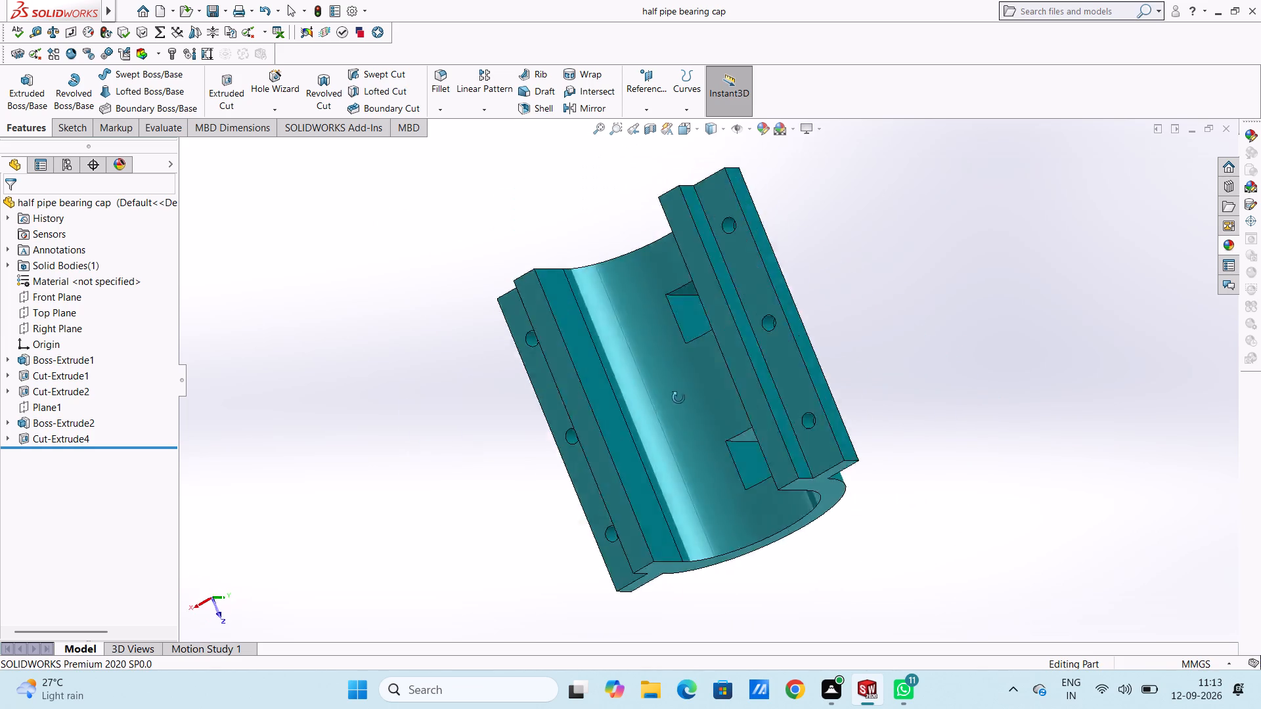
{"action": "left_click_drag", "start_coordinate": [678, 398], "coordinate": [684, 462]}
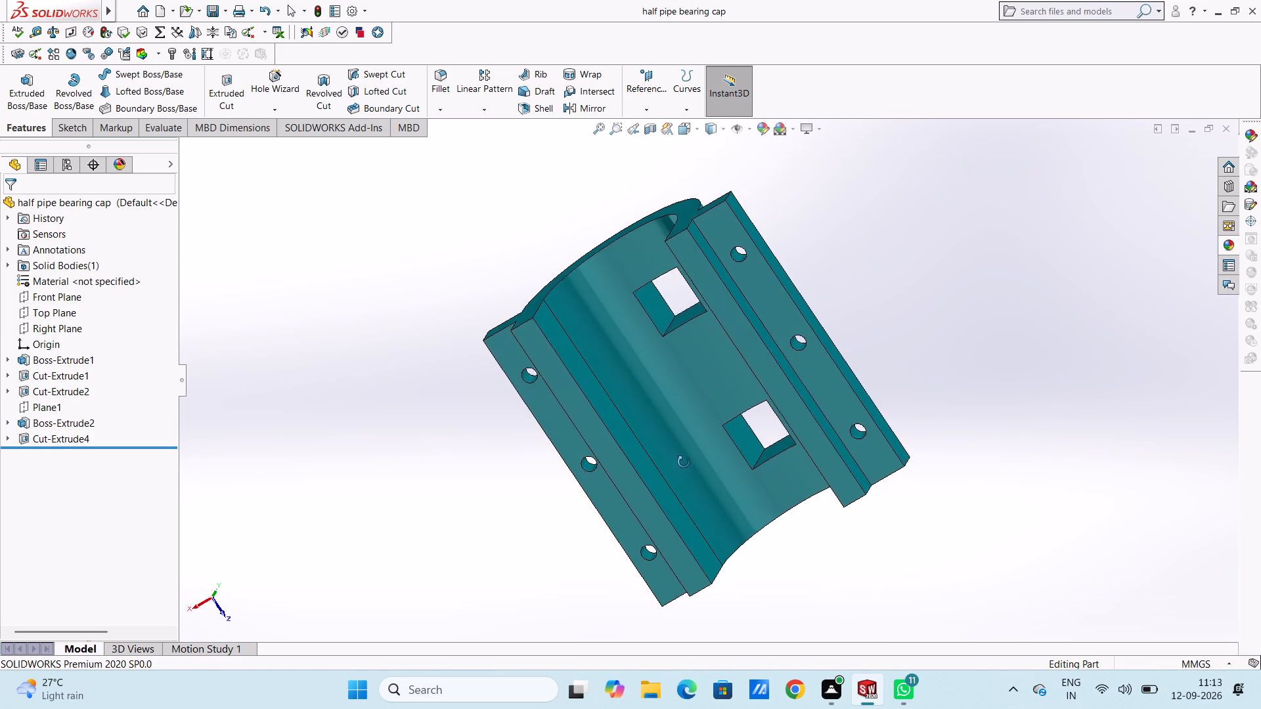
{"action": "left_click_drag", "start_coordinate": [684, 462], "coordinate": [592, 481]}
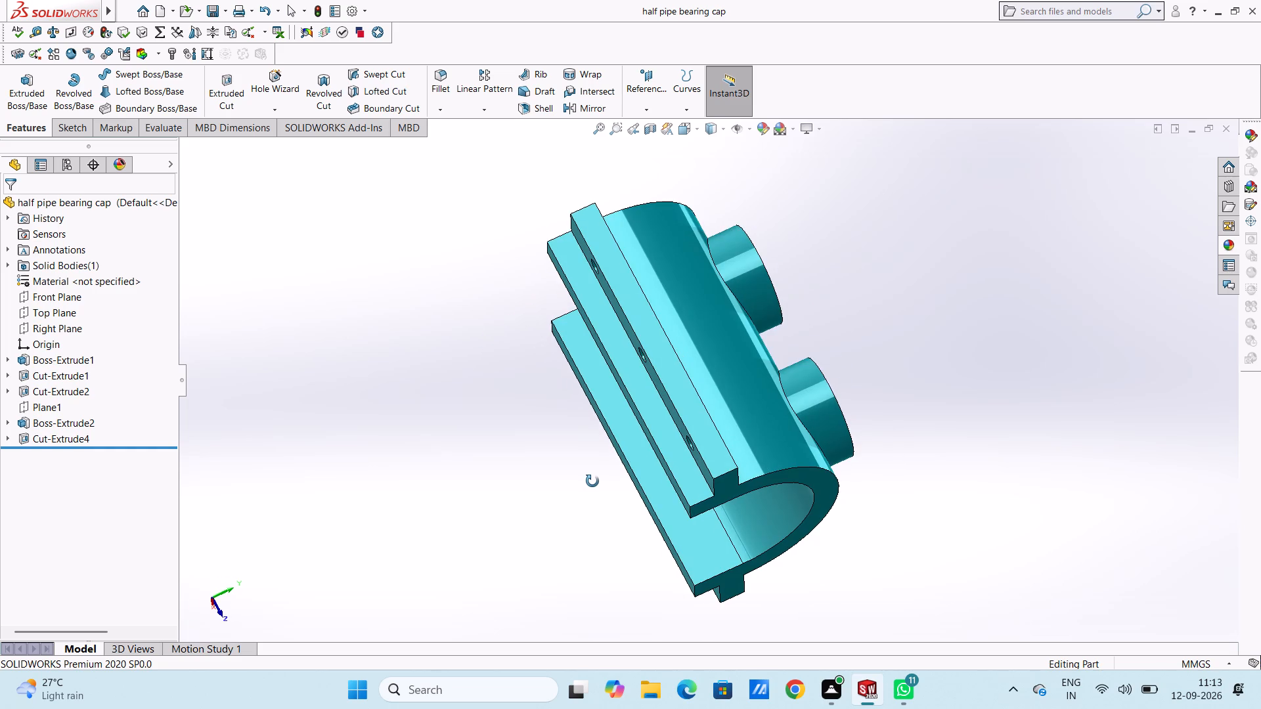
{"action": "left_click_drag", "start_coordinate": [592, 481], "coordinate": [593, 481]}
{"action": "key", "text": "ctrl+7"}
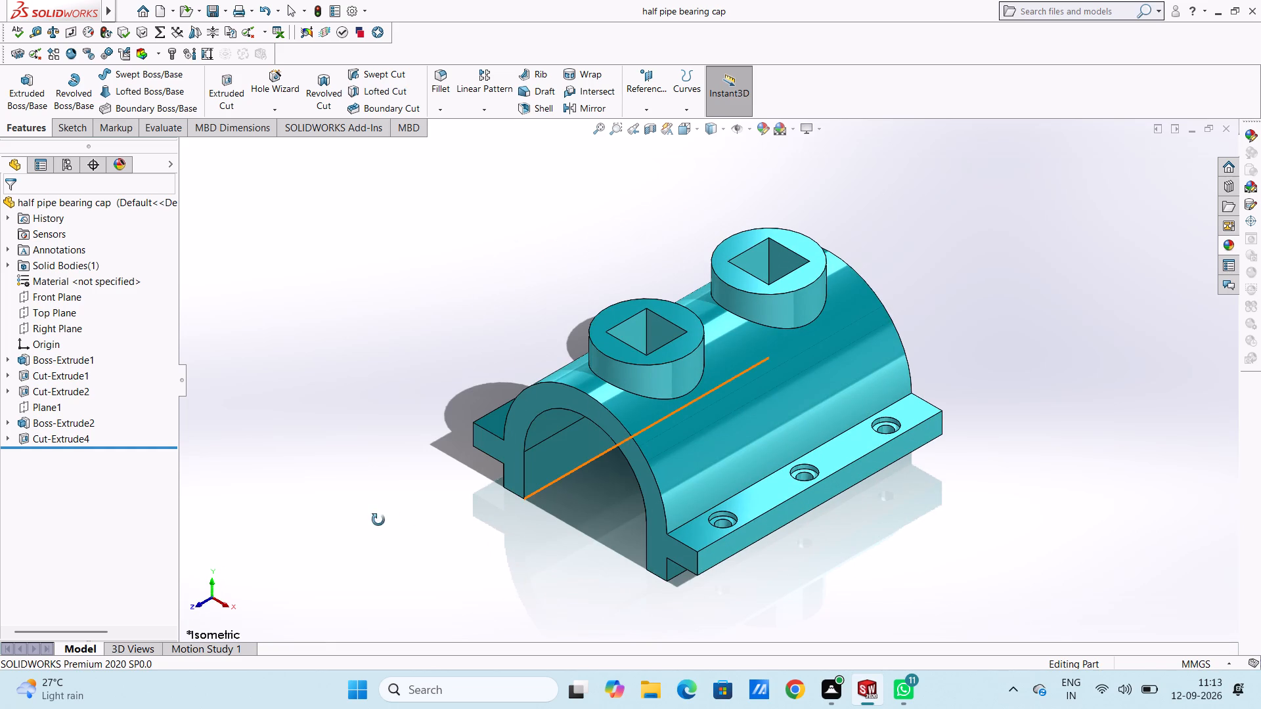
{"action": "key", "text": "Escape"}
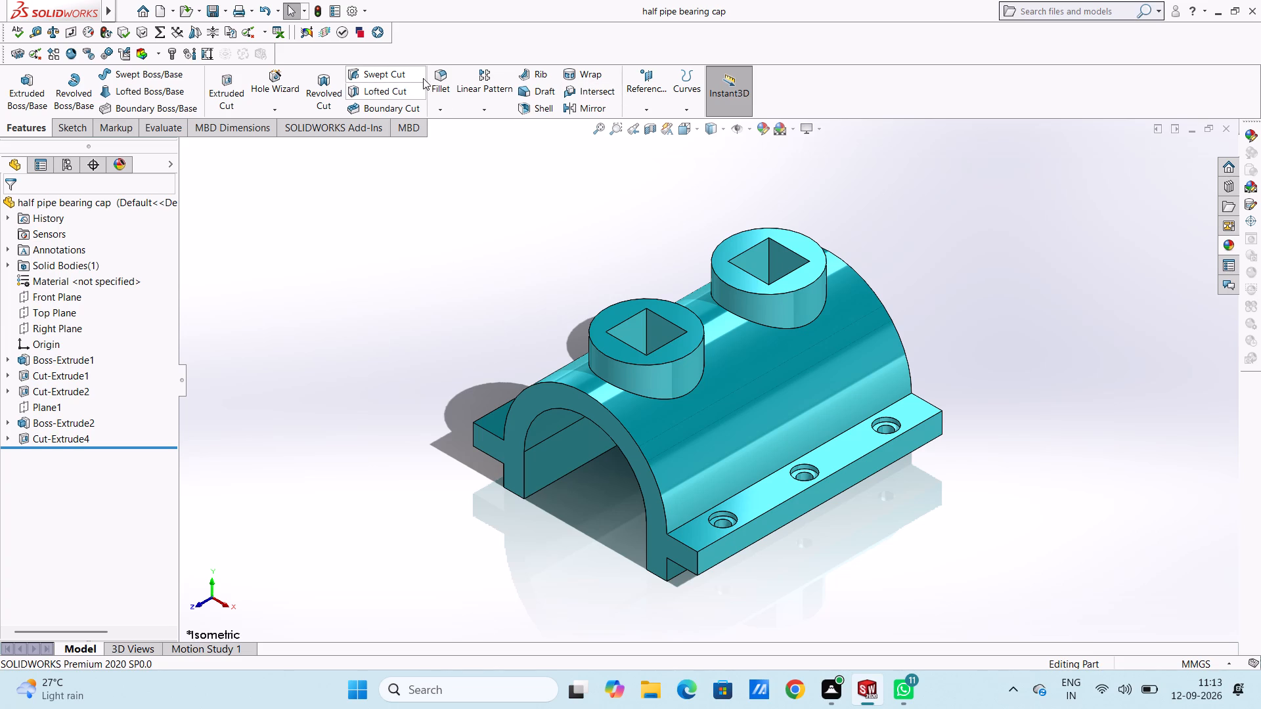
Fillet the four vertical outer corner edges of the two side flanges with a symmetric 5 mm radius.
{"action": "left_click", "coordinate": [440, 79]}
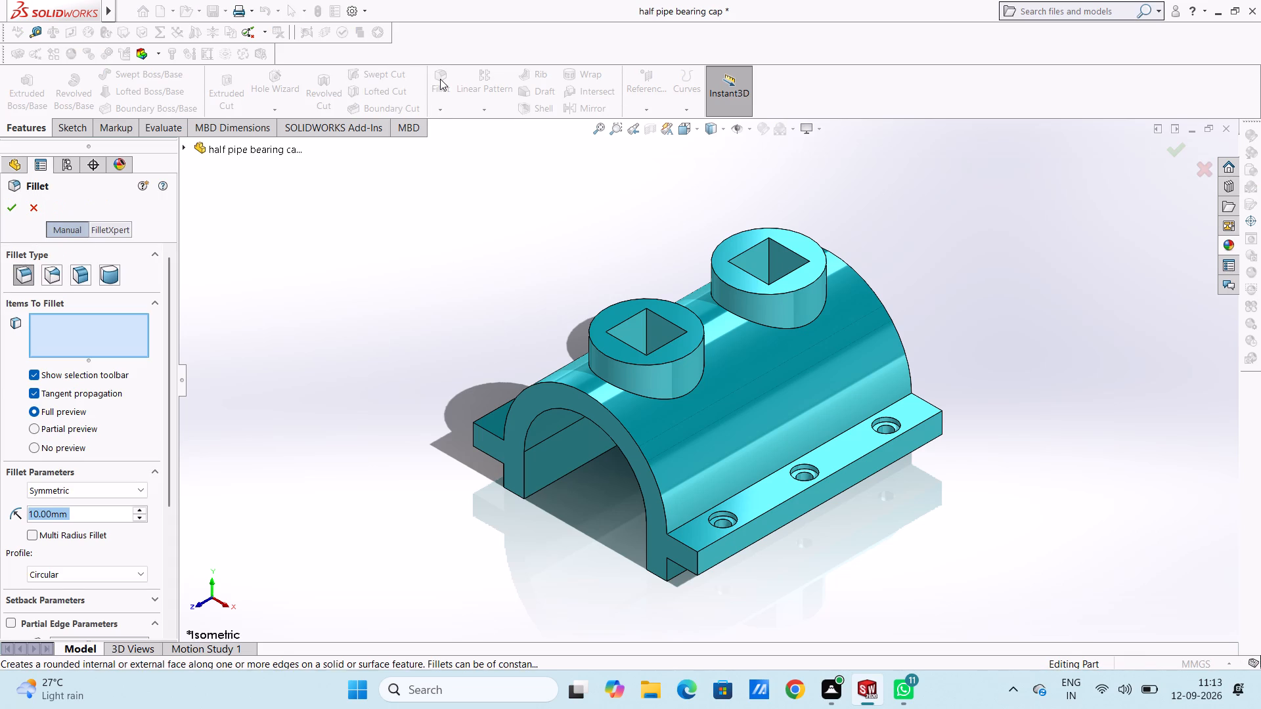
{"action": "key", "text": "5"}
{"action": "key", "text": "Return"}
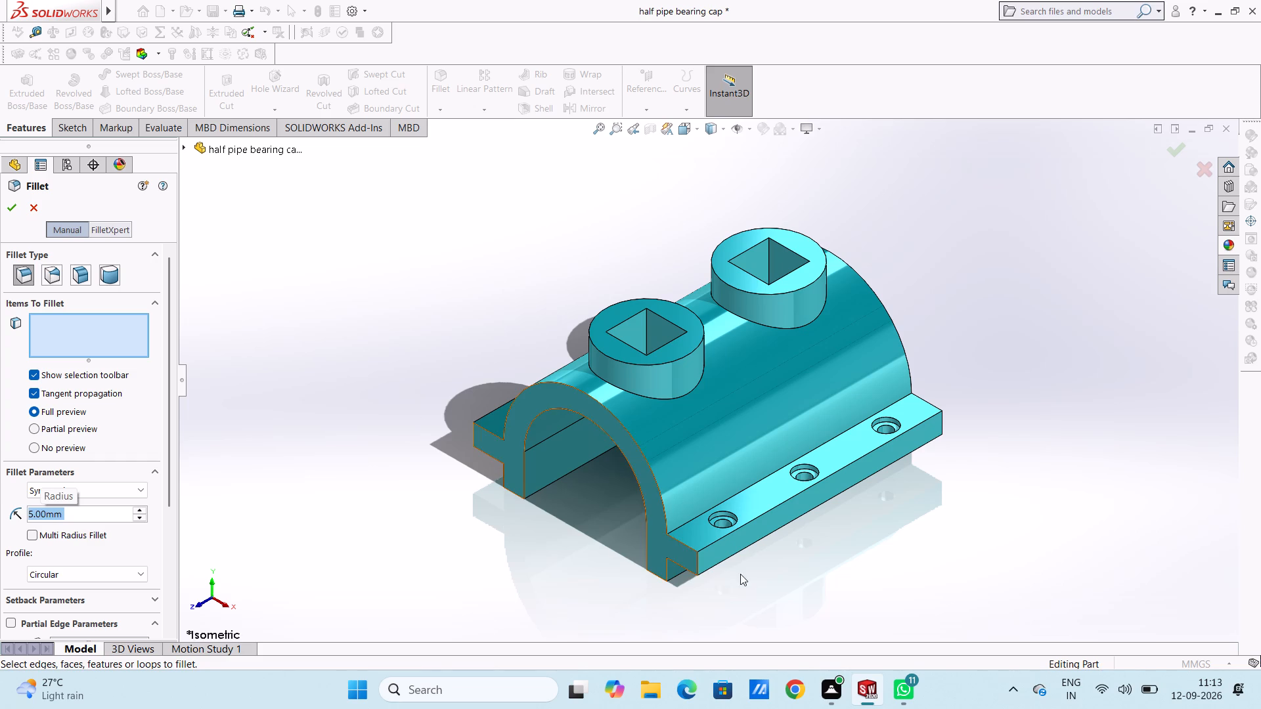
{"action": "left_click", "coordinate": [696, 565]}
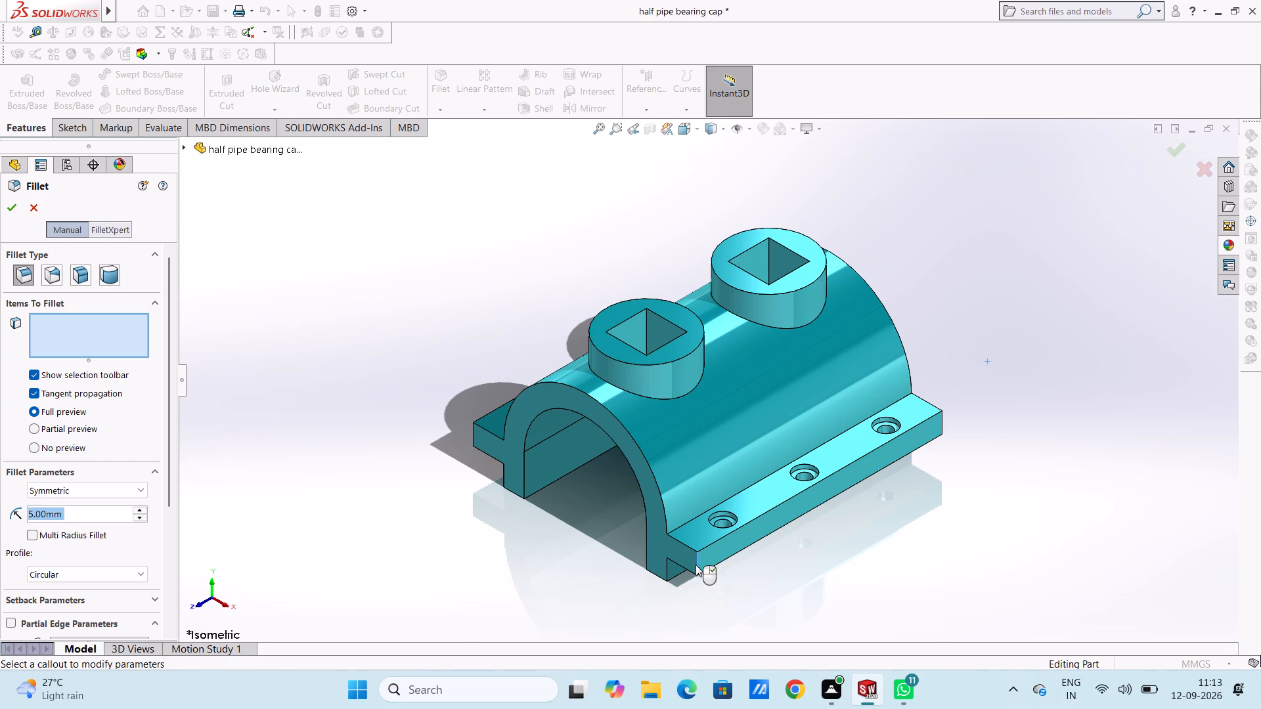
{"action": "left_click", "coordinate": [472, 435]}
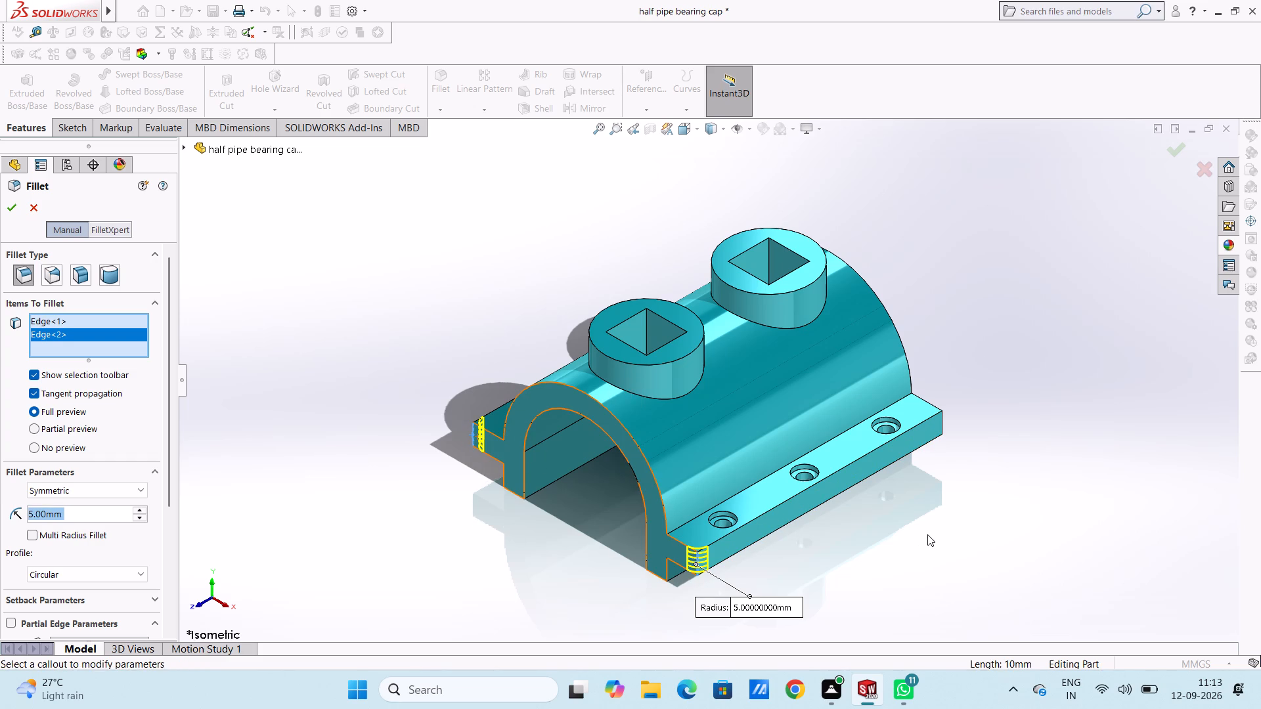
{"action": "left_click", "coordinate": [942, 423]}
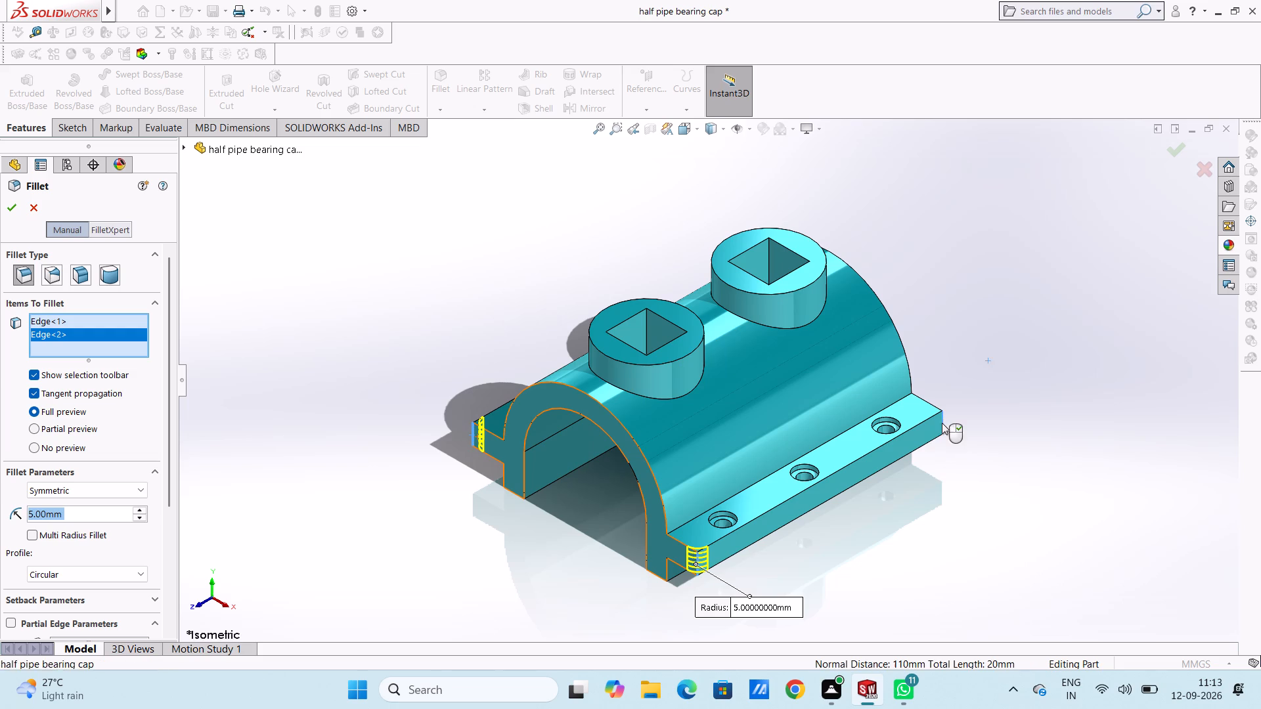
{"action": "right_click", "coordinate": [1050, 435]}
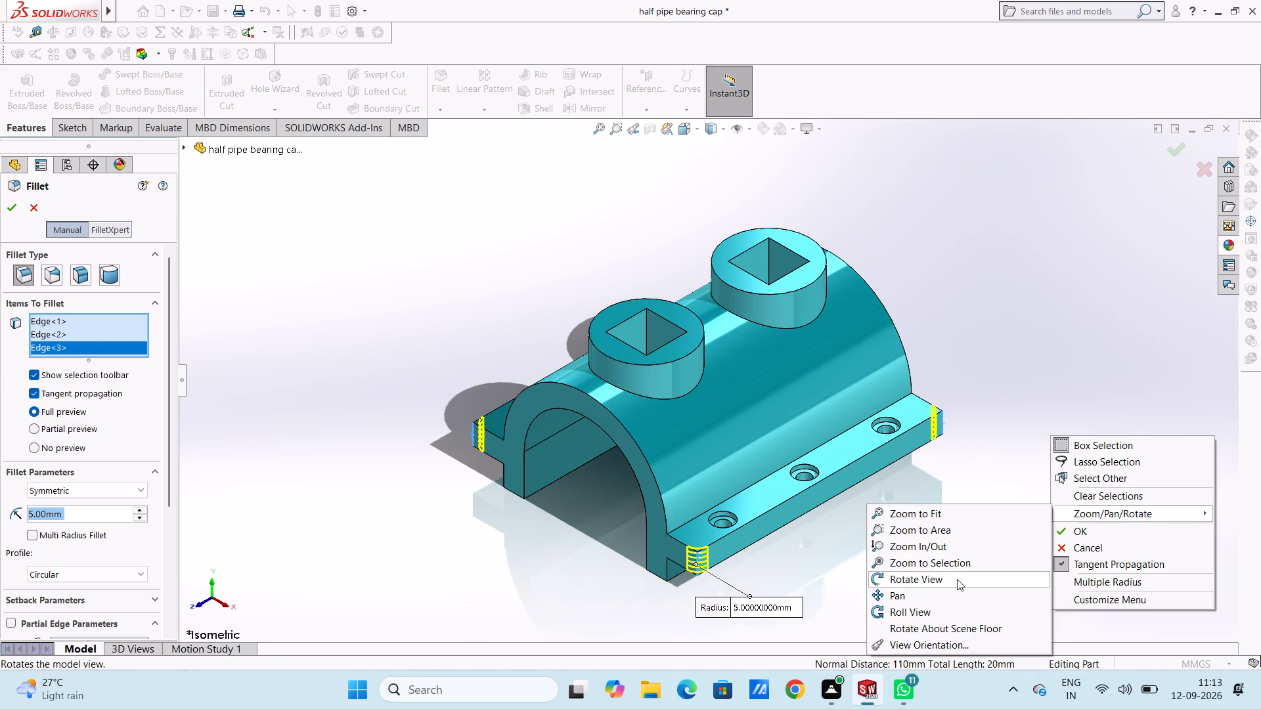
{"action": "left_click", "coordinate": [957, 579]}
{"action": "left_click_drag", "start_coordinate": [1076, 404], "coordinate": [946, 542]}
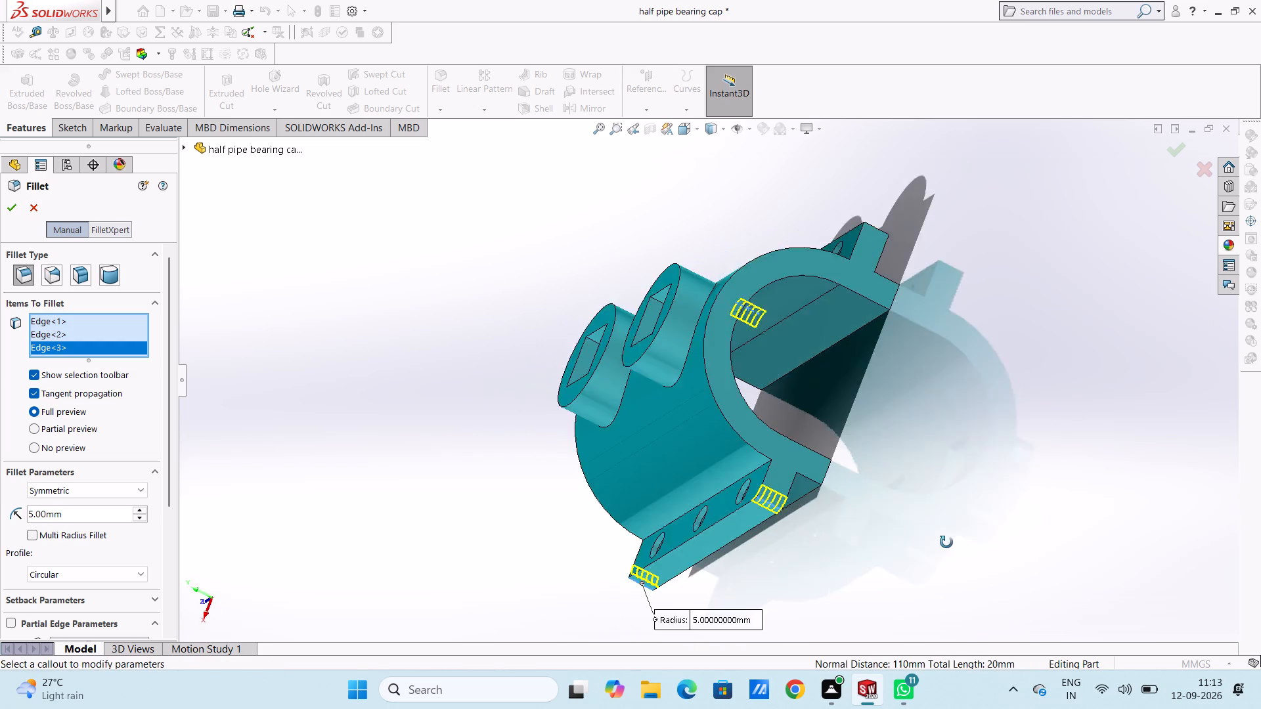
{"action": "left_click_drag", "start_coordinate": [946, 542], "coordinate": [927, 661]}
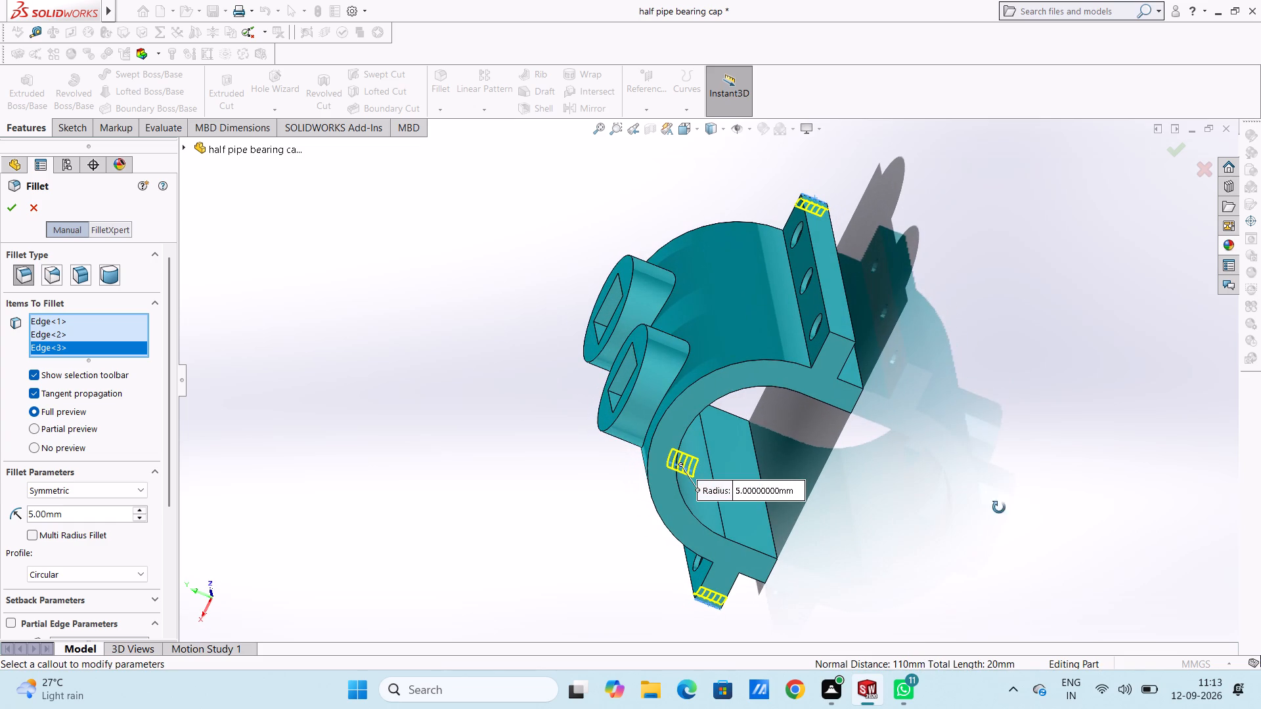
{"action": "key", "text": "Escape"}
{"action": "left_click", "coordinate": [849, 340]}
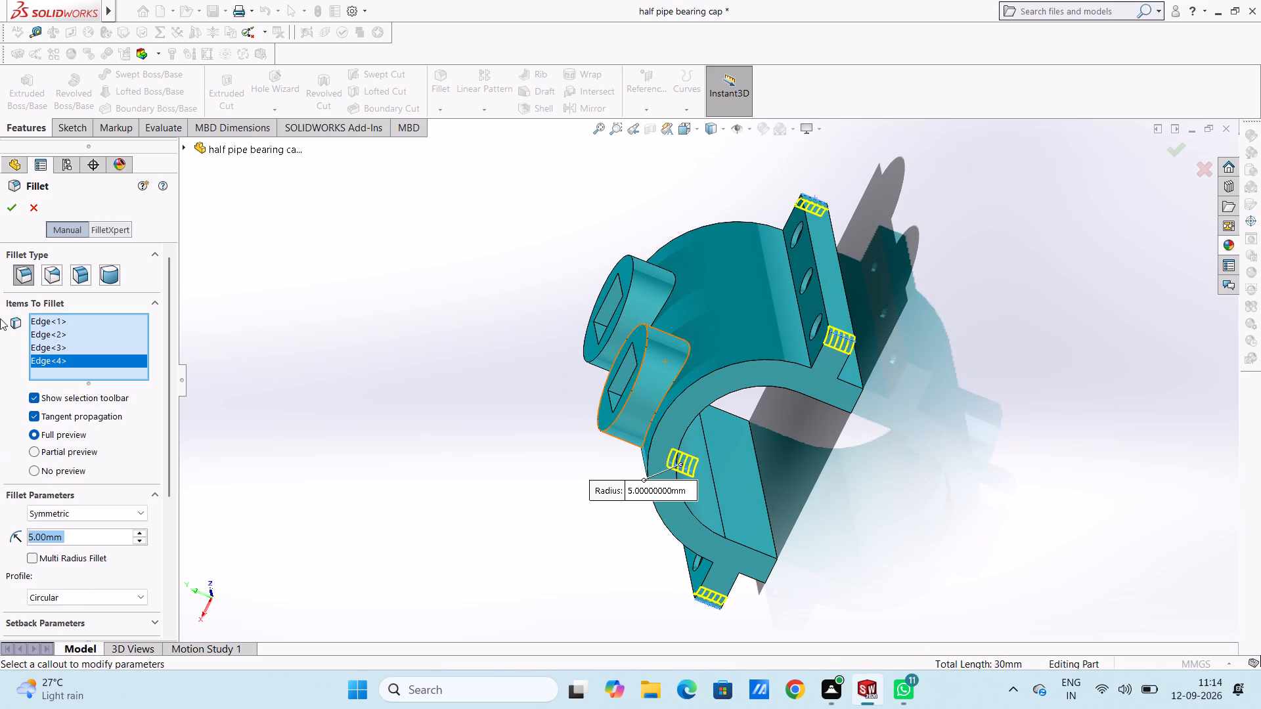
{"action": "left_click", "coordinate": [14, 206]}
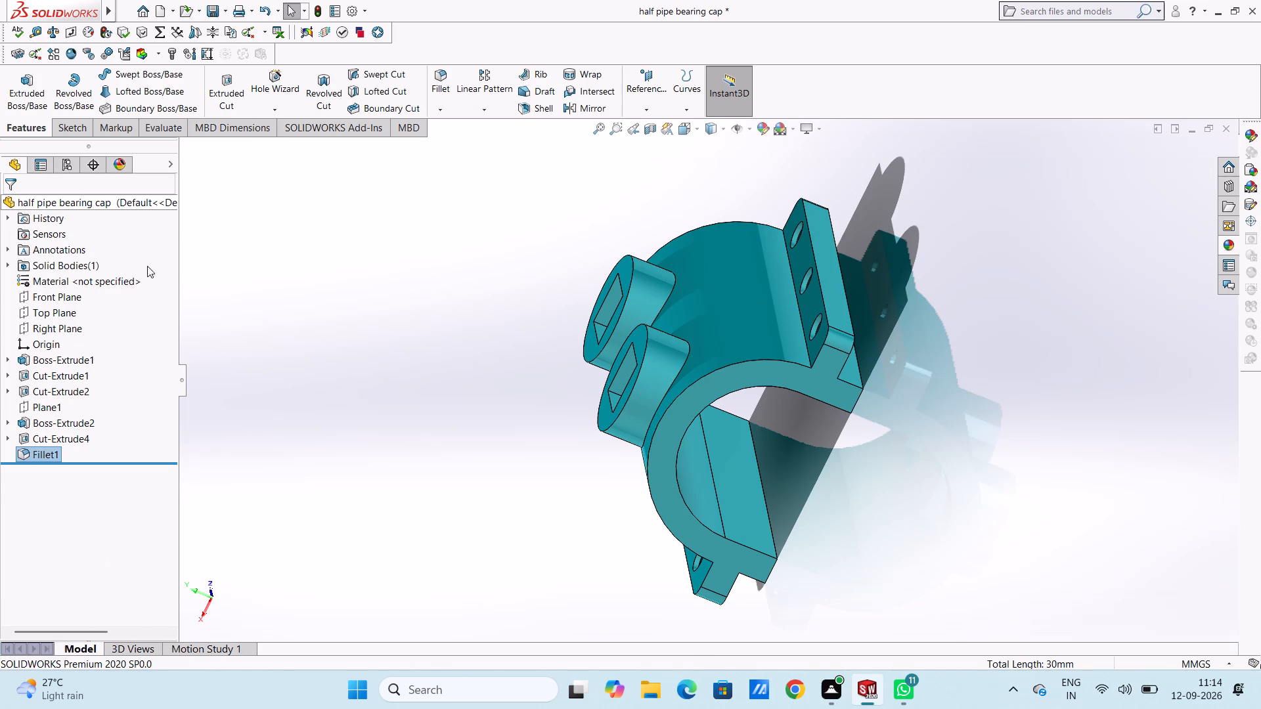
{"action": "key", "text": "ctrl+7"}
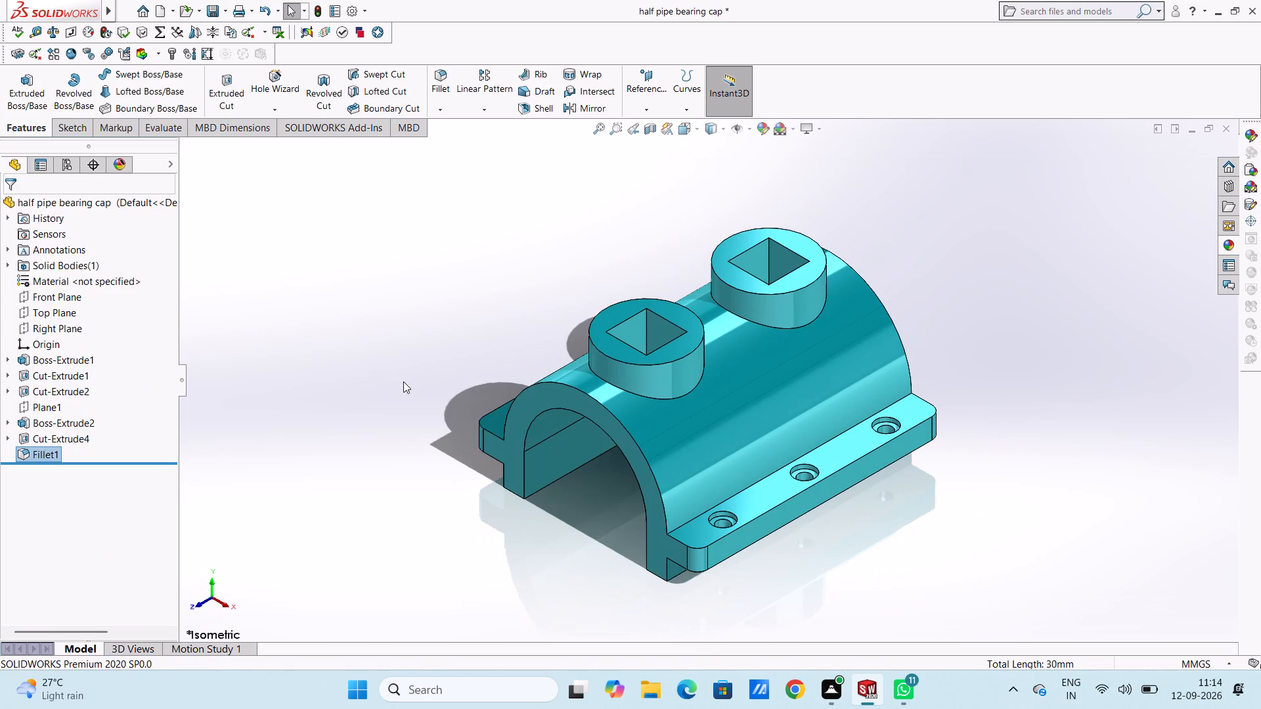
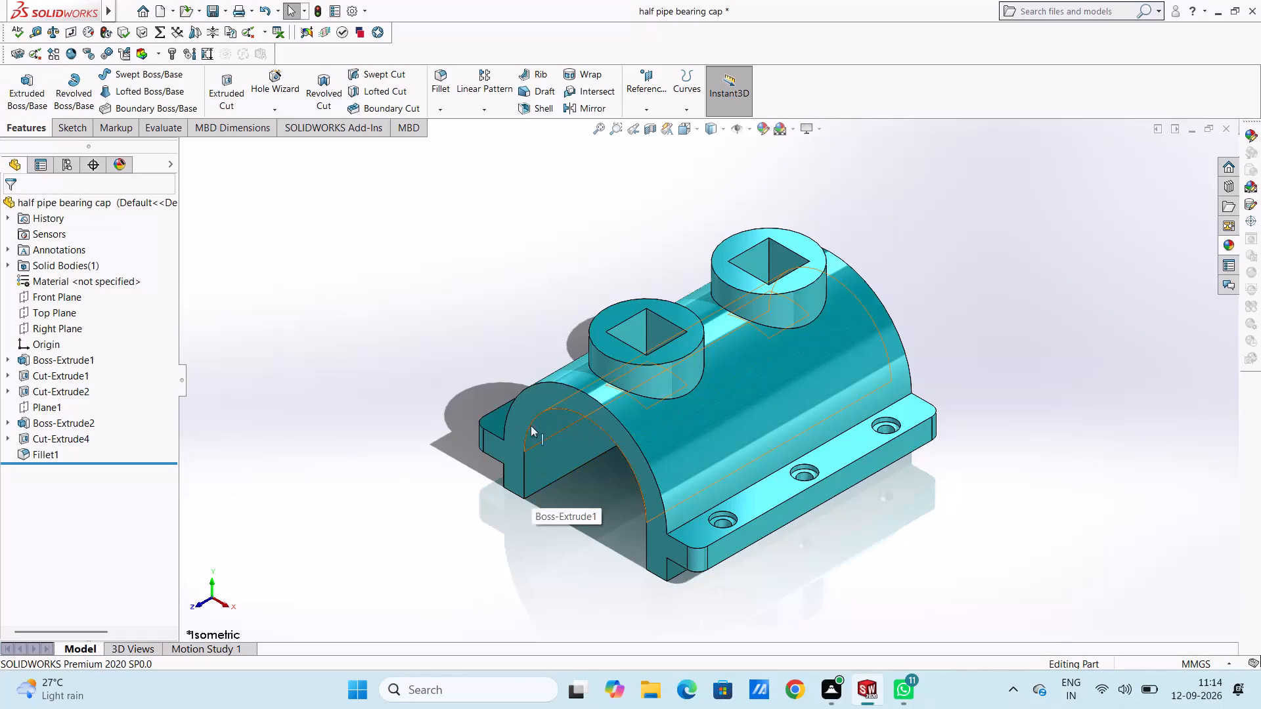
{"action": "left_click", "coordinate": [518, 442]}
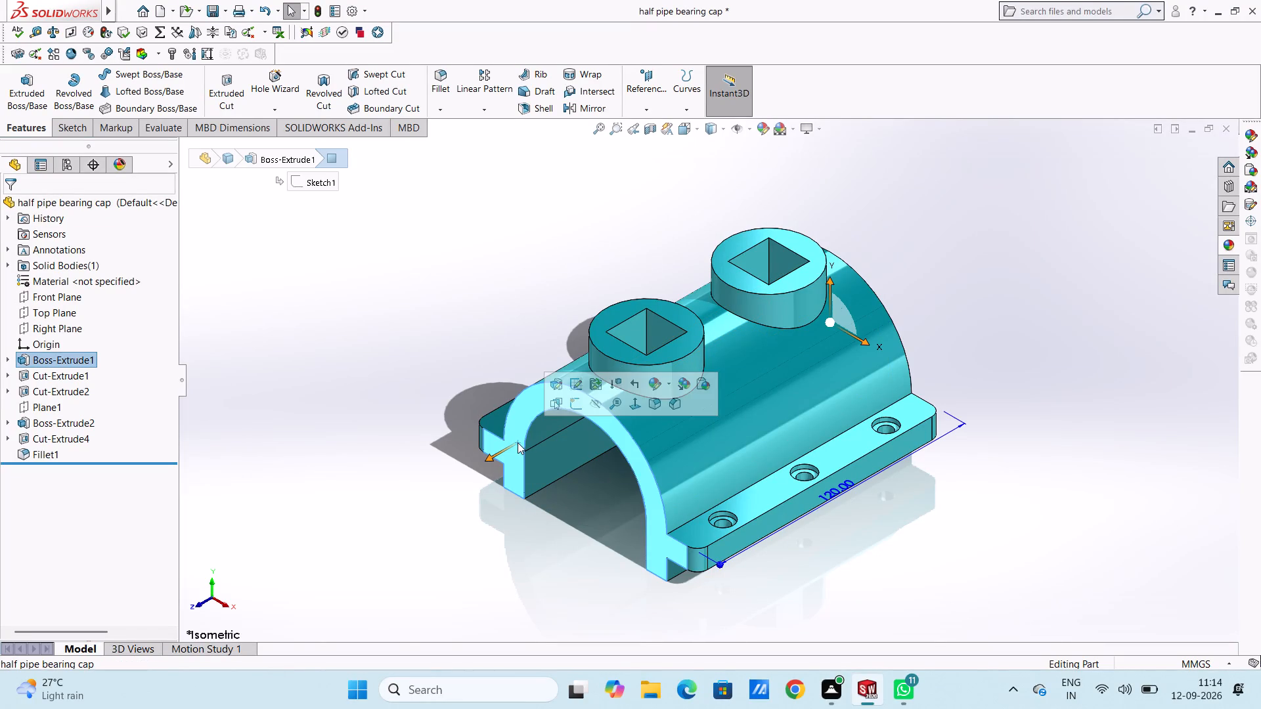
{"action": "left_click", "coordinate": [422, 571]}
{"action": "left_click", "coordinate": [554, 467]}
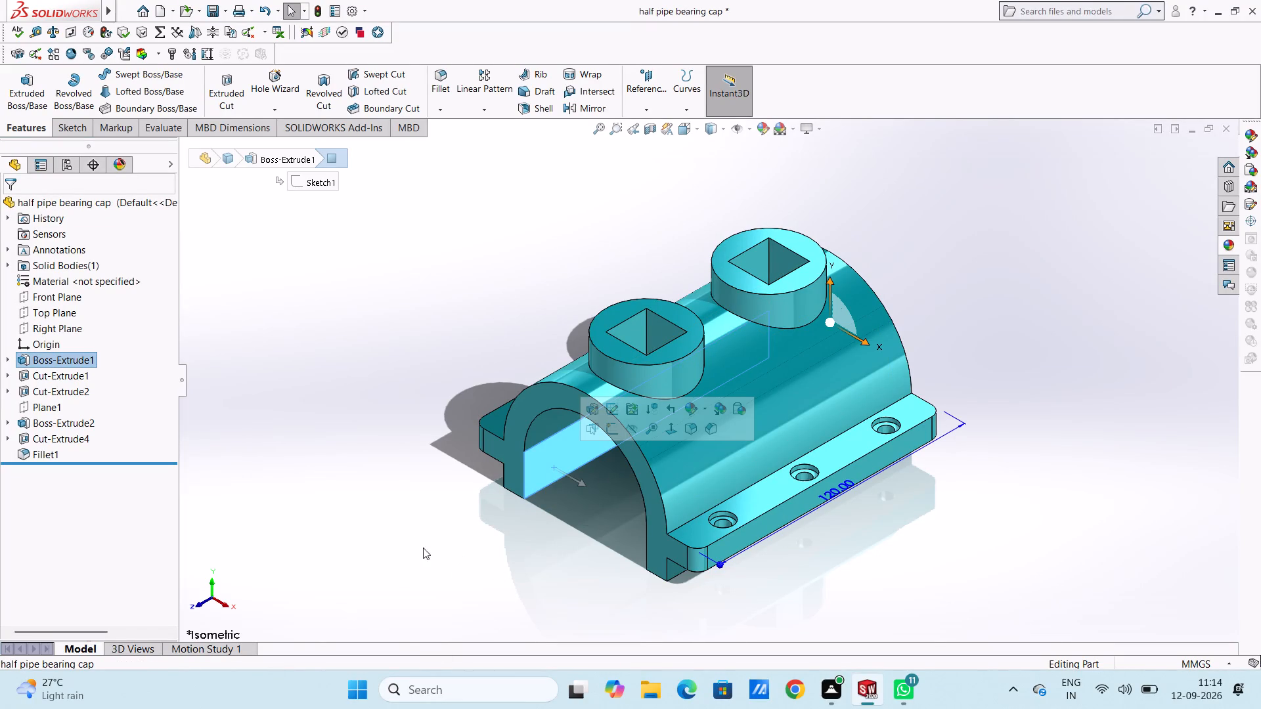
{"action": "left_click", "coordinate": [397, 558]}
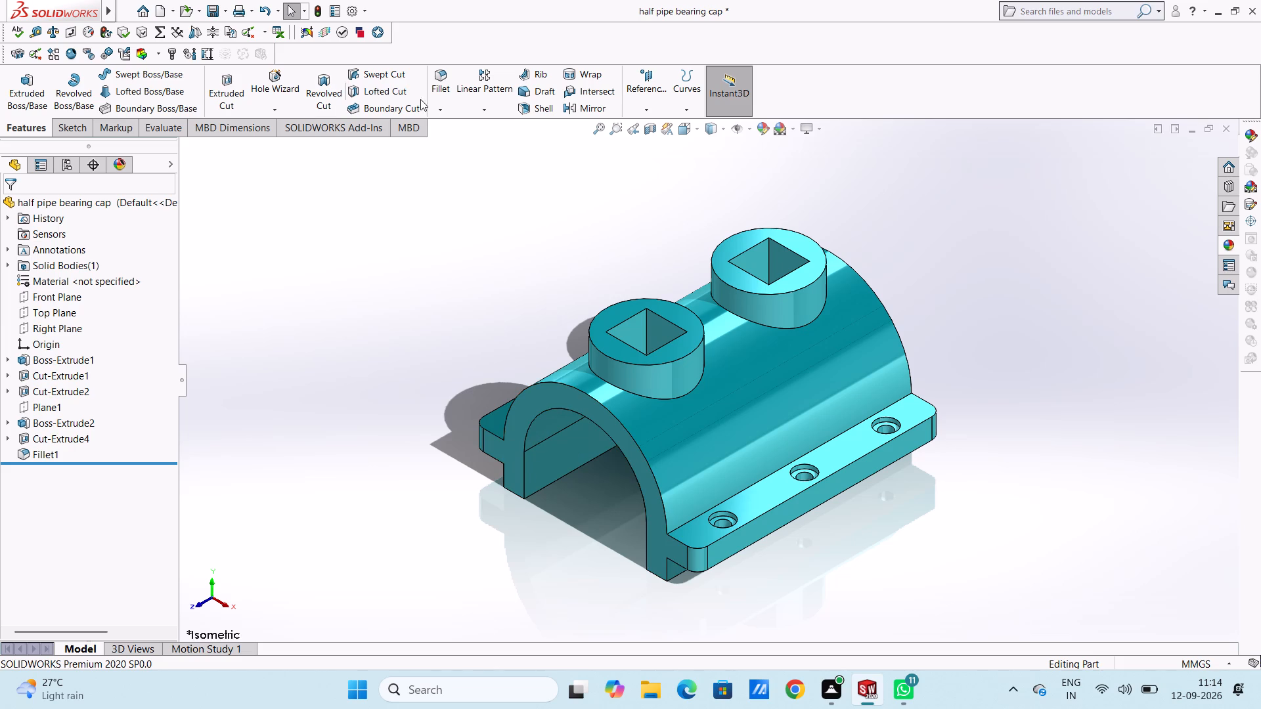
Fillet the two long edges where the half pipe's outer surface meets the side flanges with a symmetric 1 mm radius.
{"action": "left_click", "coordinate": [438, 85]}
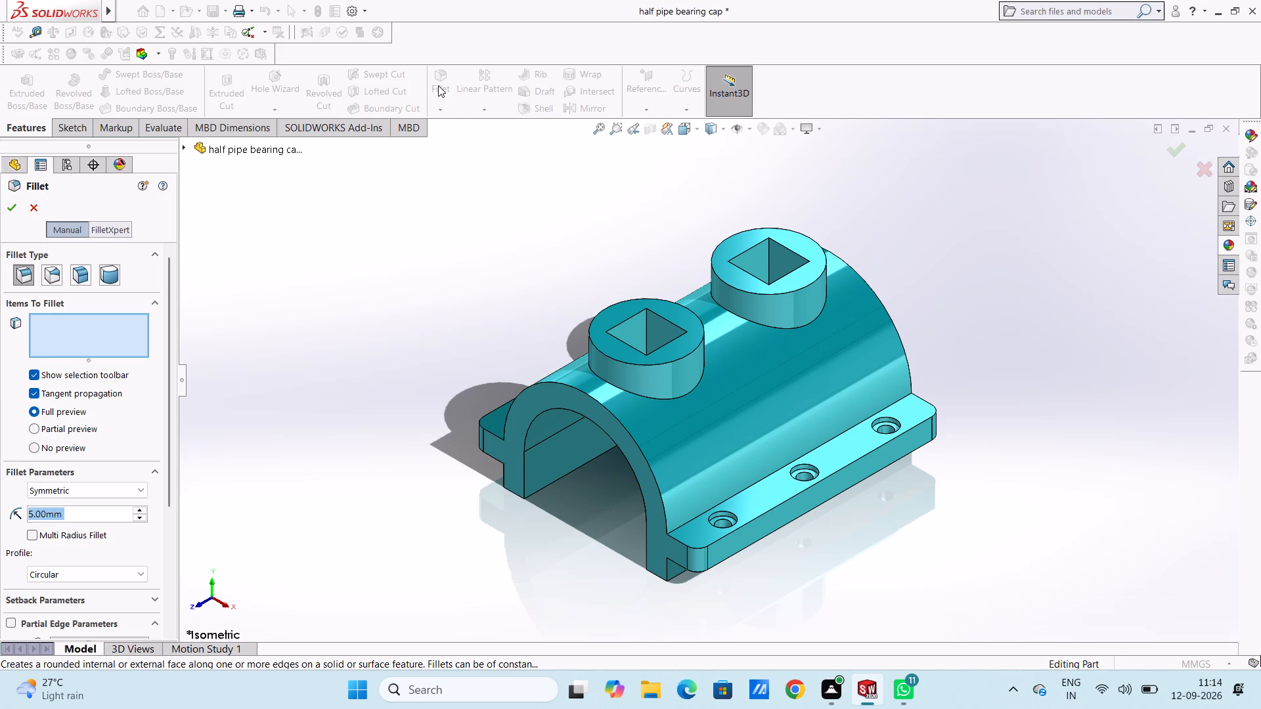
{"action": "left_click", "coordinate": [694, 518]}
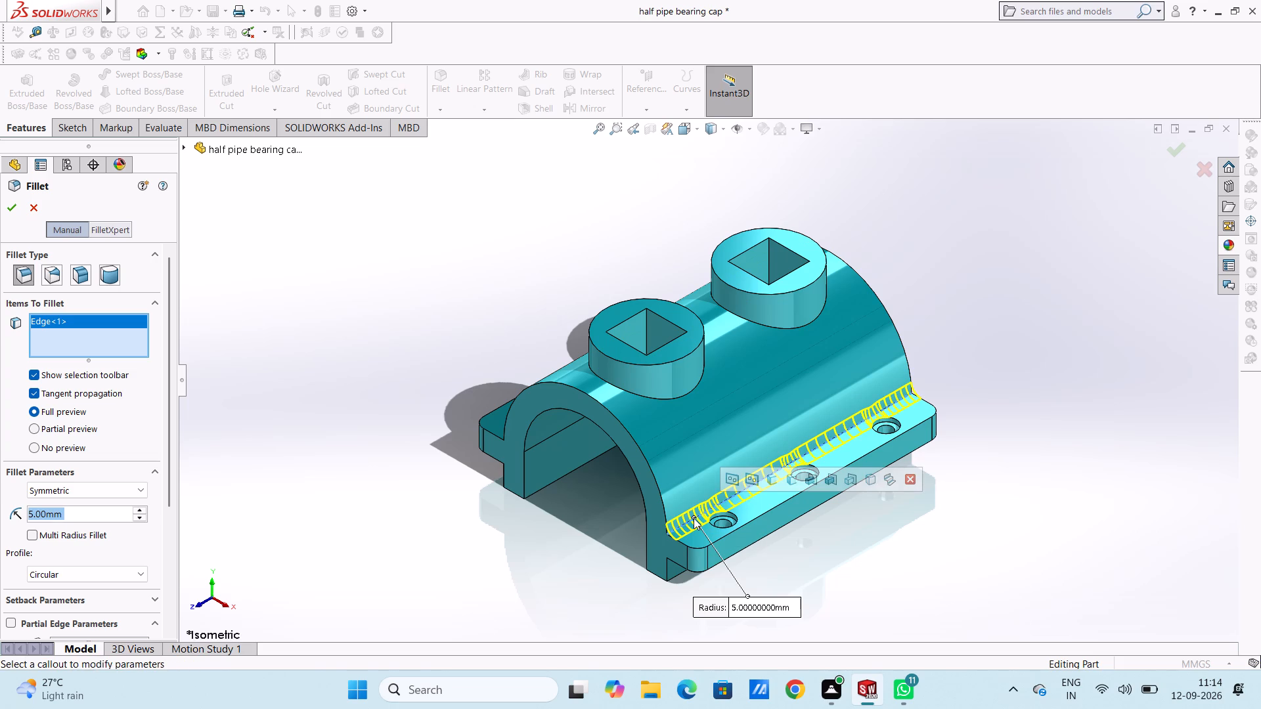
{"action": "key", "text": "1"}
{"action": "key", "text": "Return"}
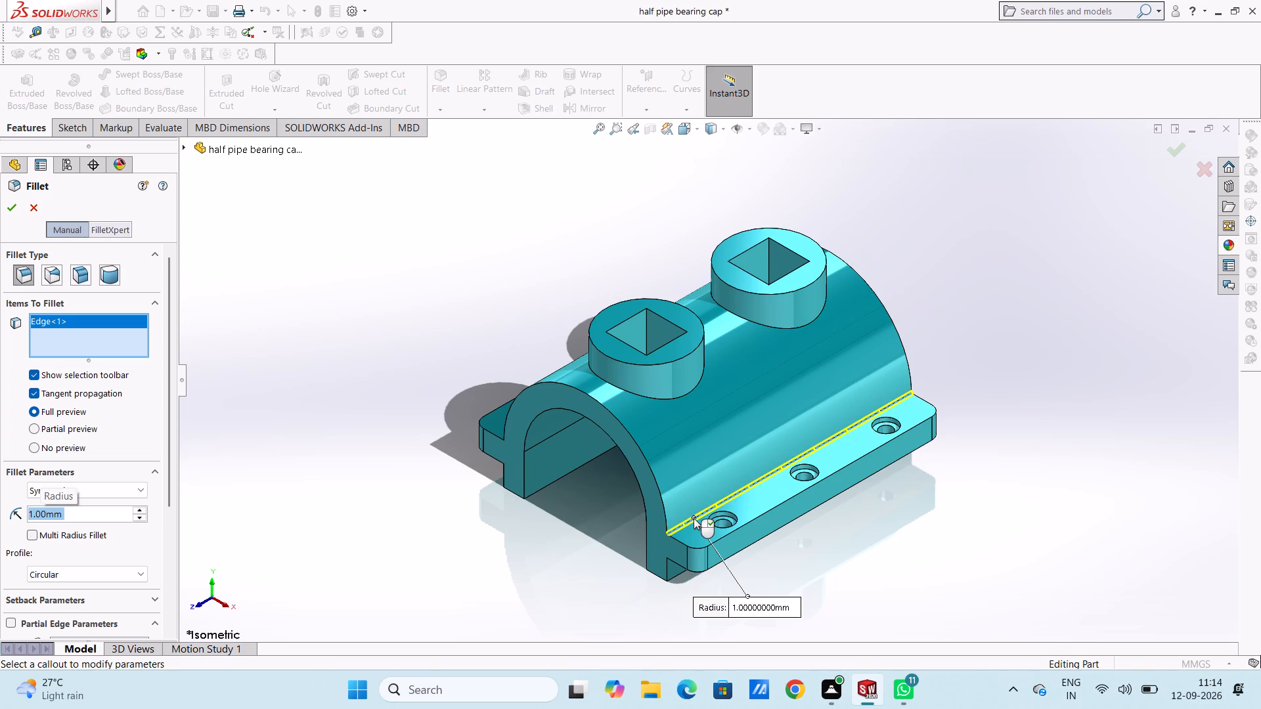
{"action": "key", "text": "2"}
{"action": "key", "text": "Return"}
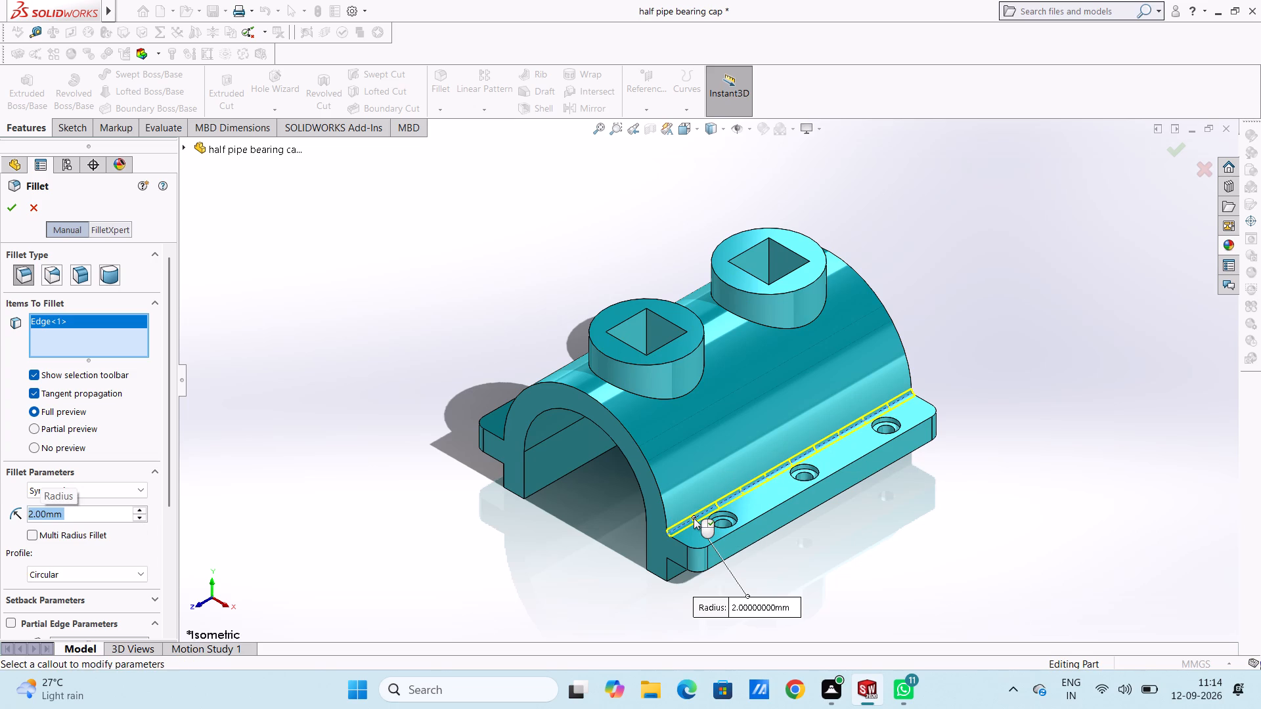
{"action": "key", "text": "1"}
{"action": "key", "text": "Return"}
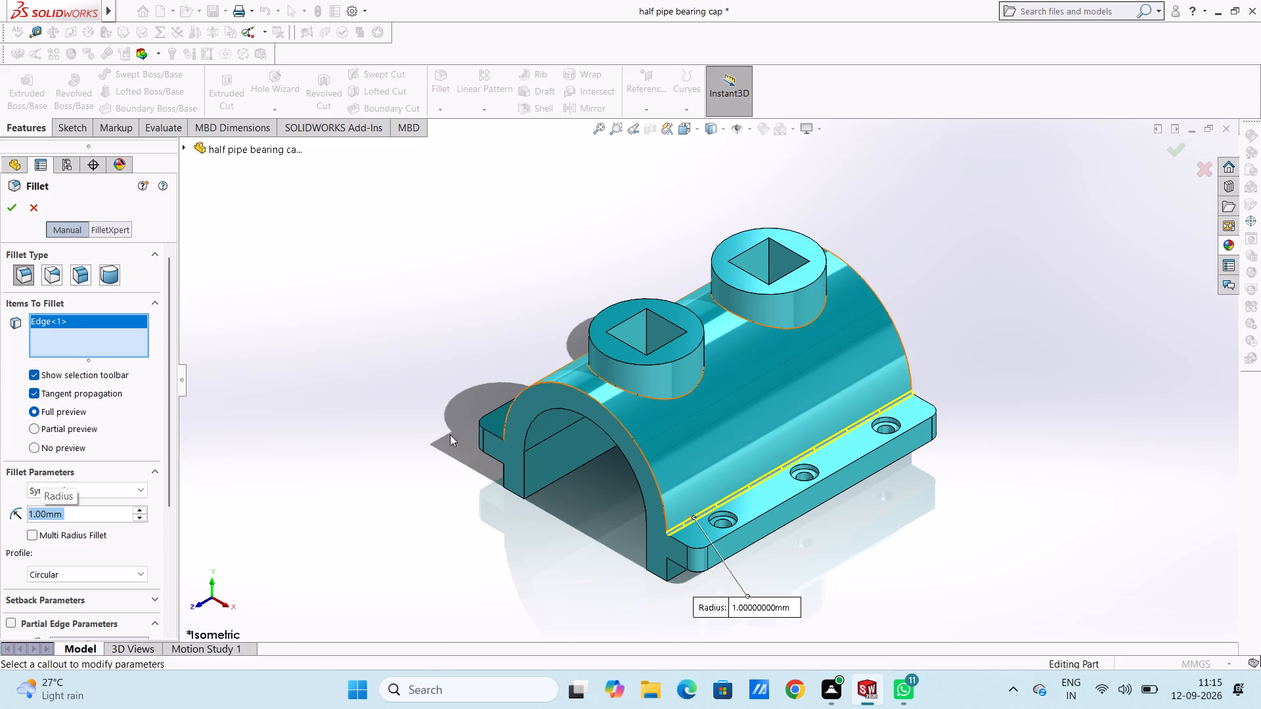
{"action": "left_click", "coordinate": [506, 439]}
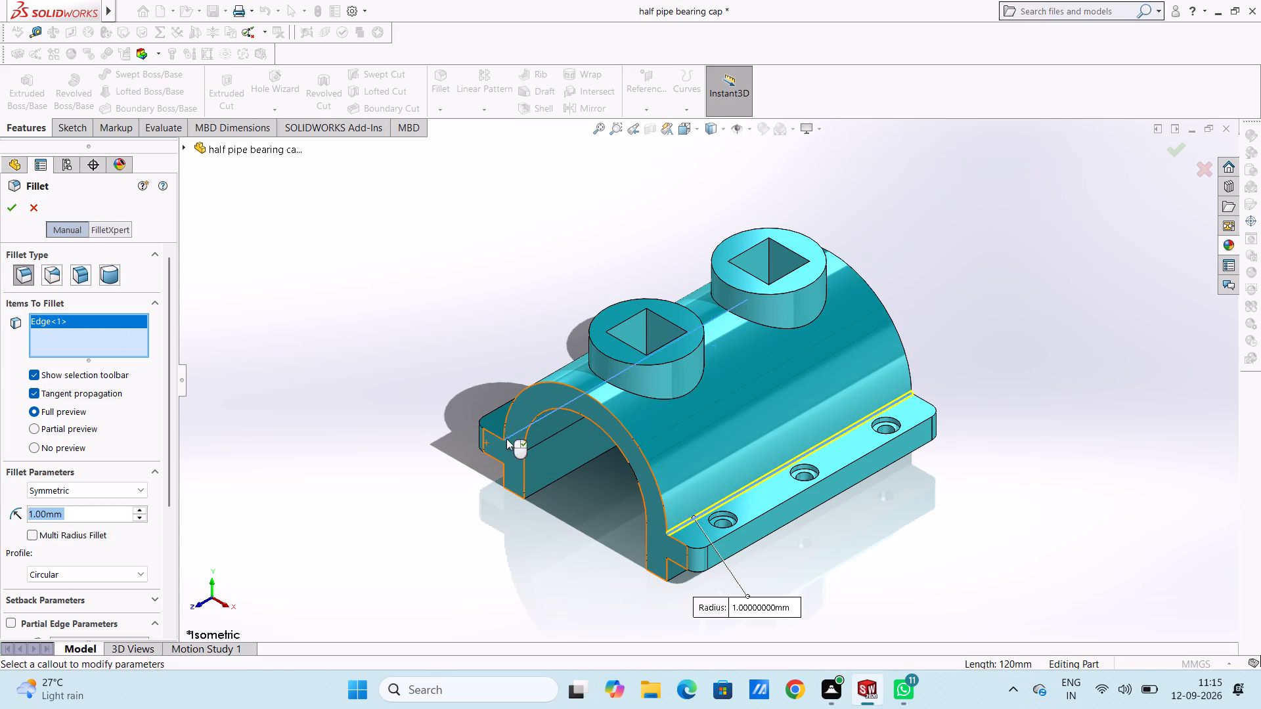
{"action": "left_click", "coordinate": [7, 215]}
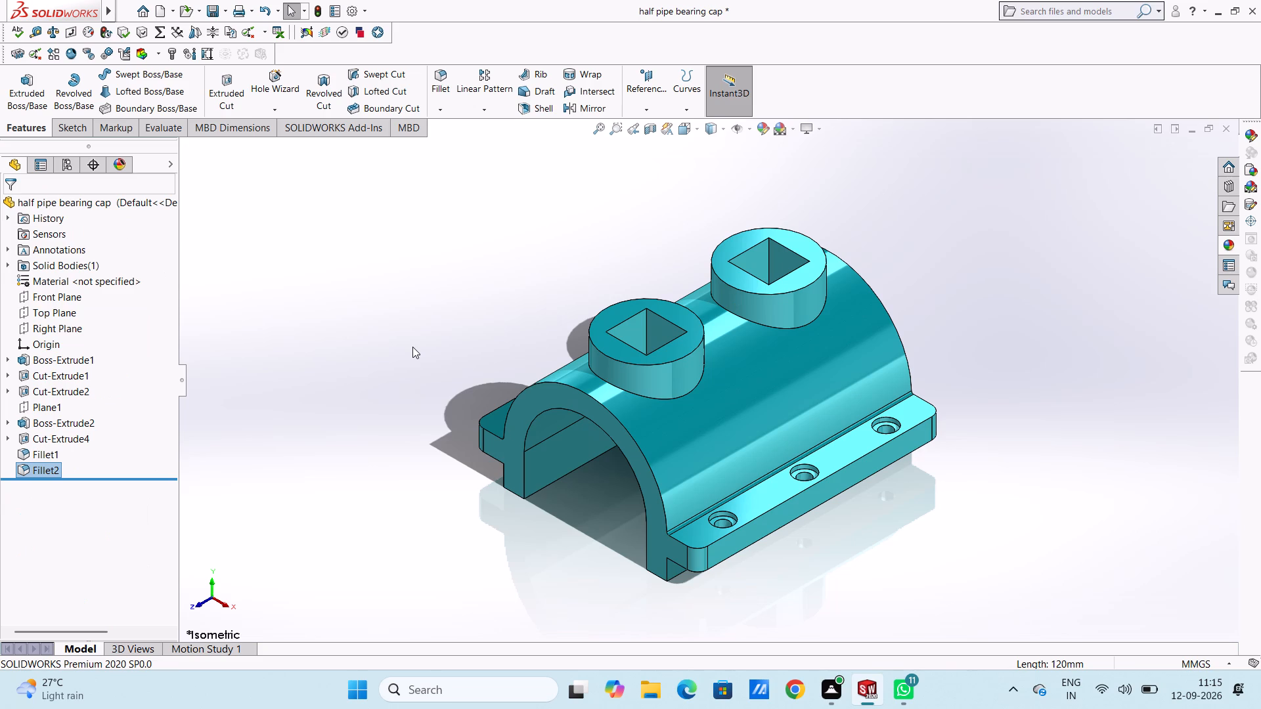
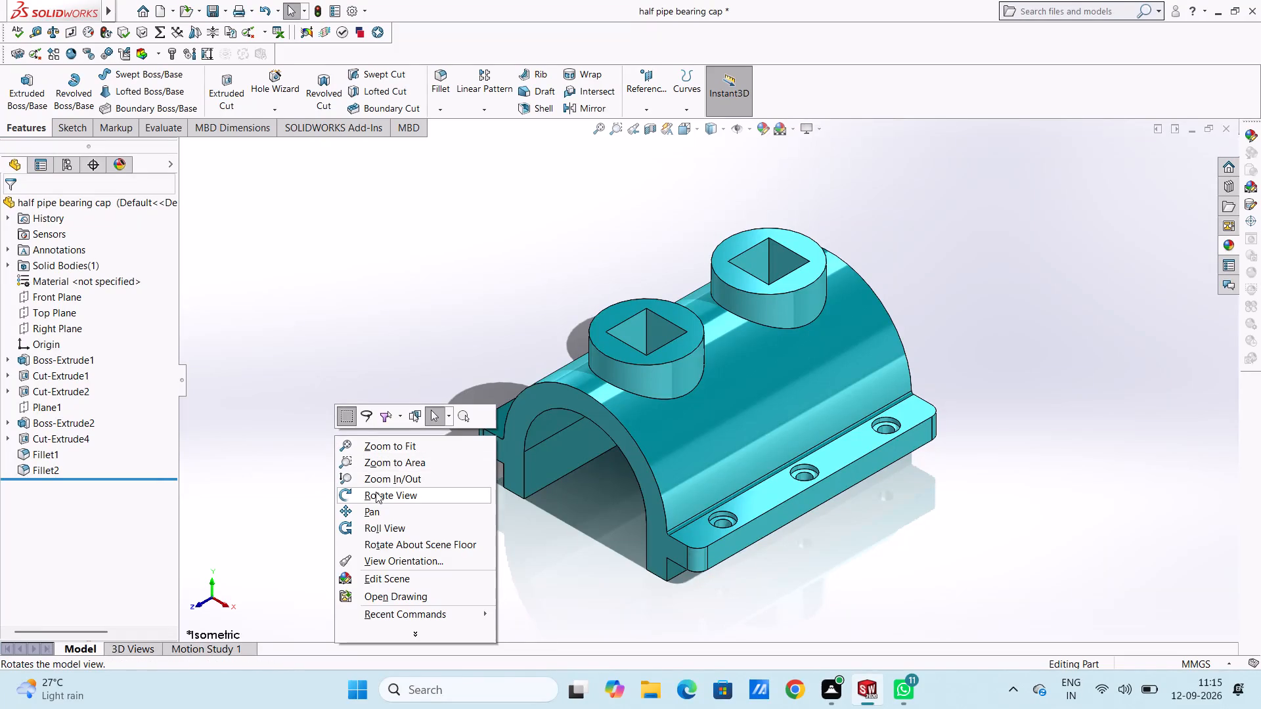
Examine the filleted bearing cap from several angles, including flanges, counterbored holes and square-holed bosses, and return to the isometric view.
{"action": "left_click", "coordinate": [376, 494]}
{"action": "left_click_drag", "start_coordinate": [367, 480], "coordinate": [430, 521]}
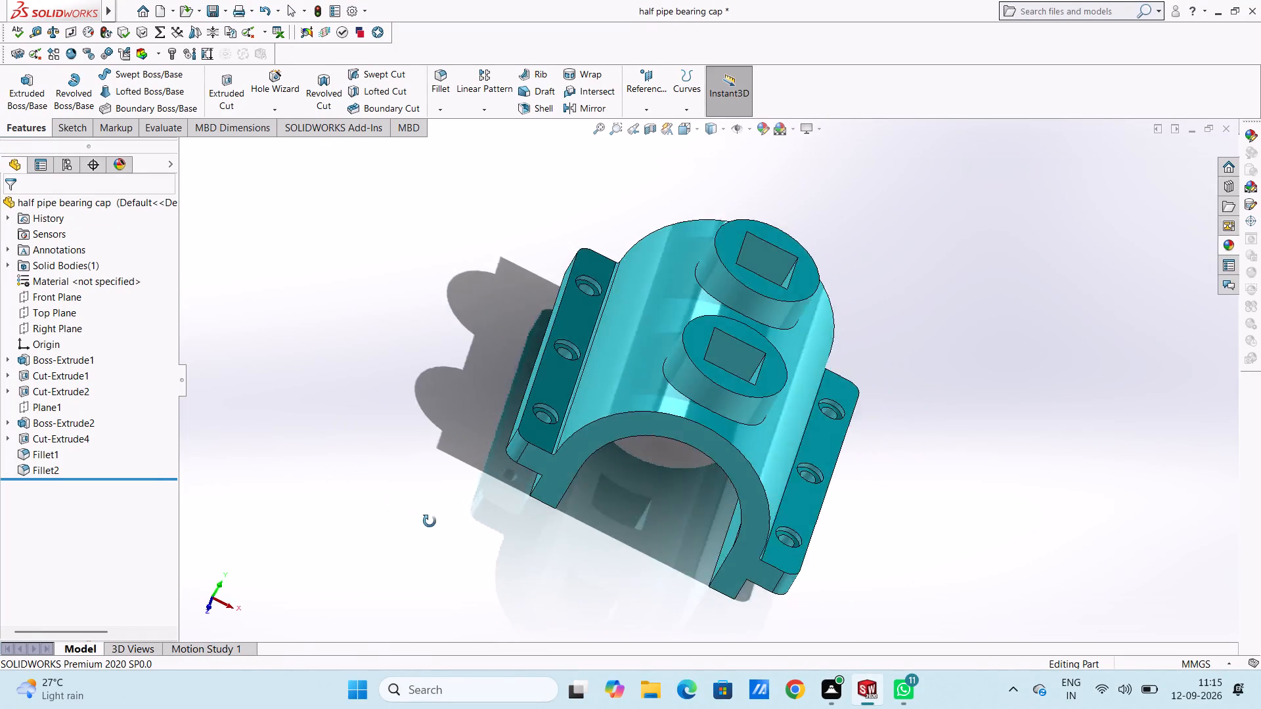
{"action": "left_click_drag", "start_coordinate": [430, 521], "coordinate": [382, 562]}
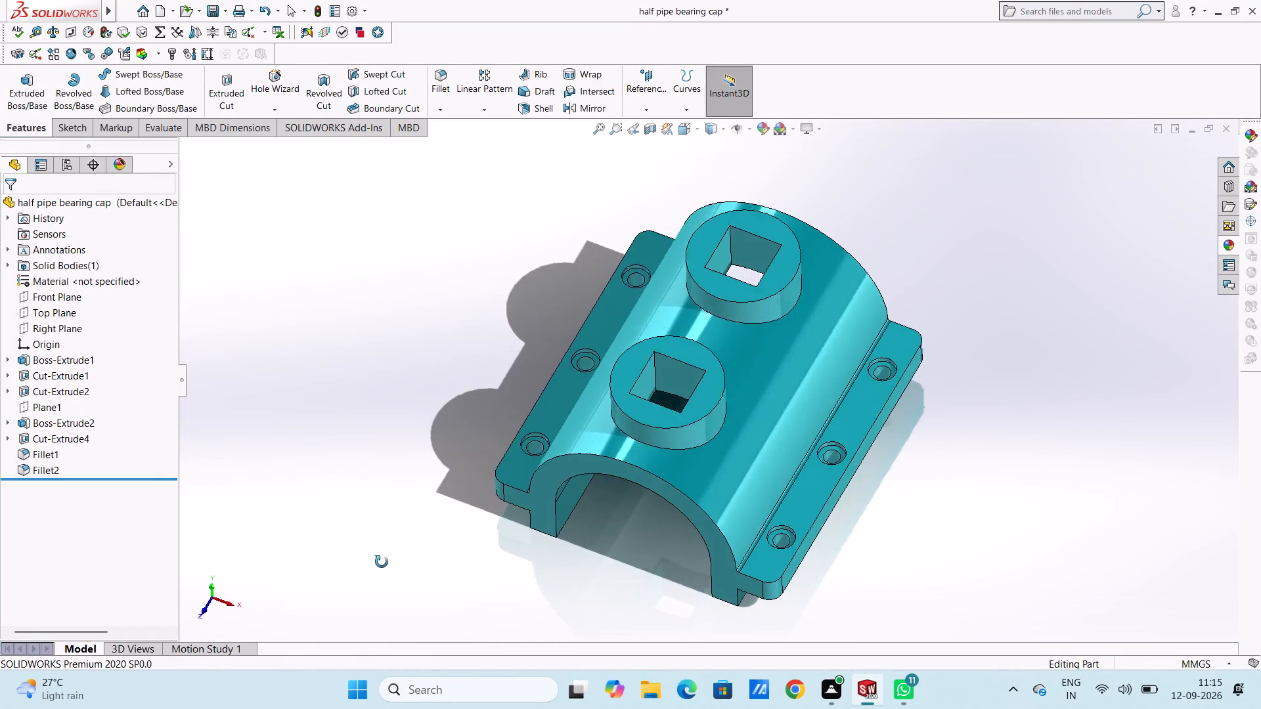
{"action": "left_click_drag", "start_coordinate": [382, 562], "coordinate": [337, 467]}
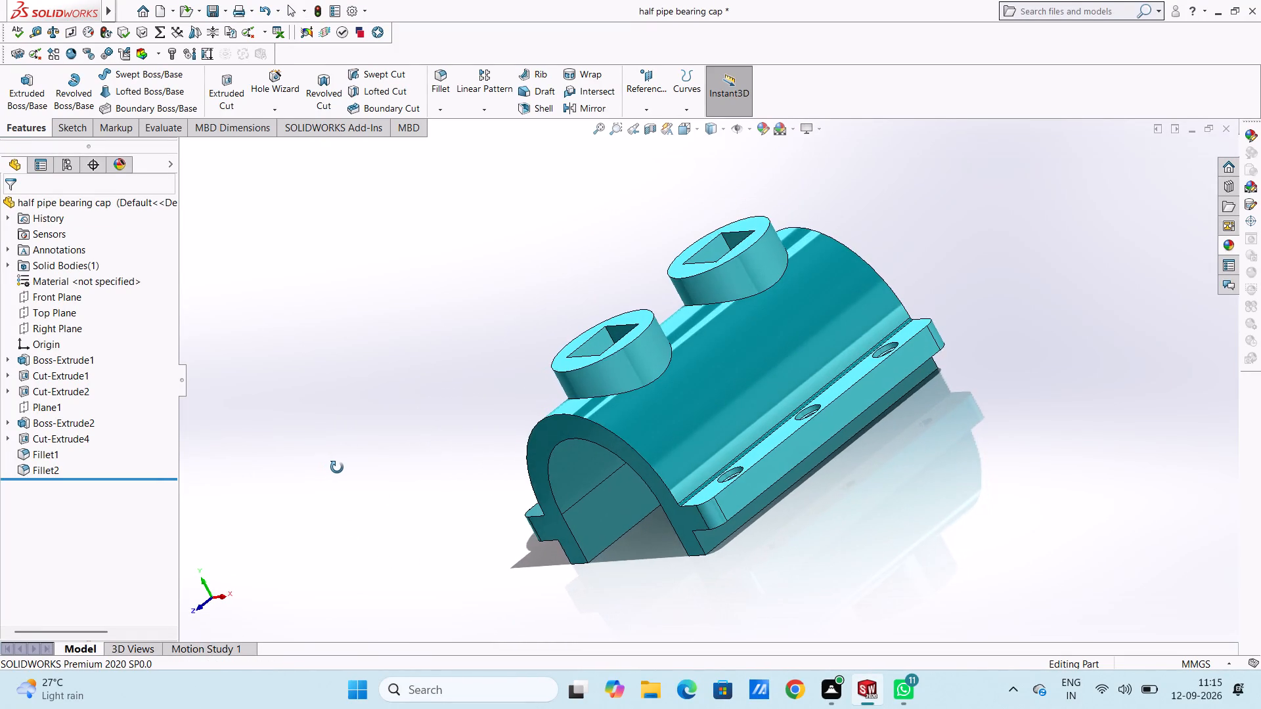
{"action": "left_click_drag", "start_coordinate": [337, 467], "coordinate": [412, 492]}
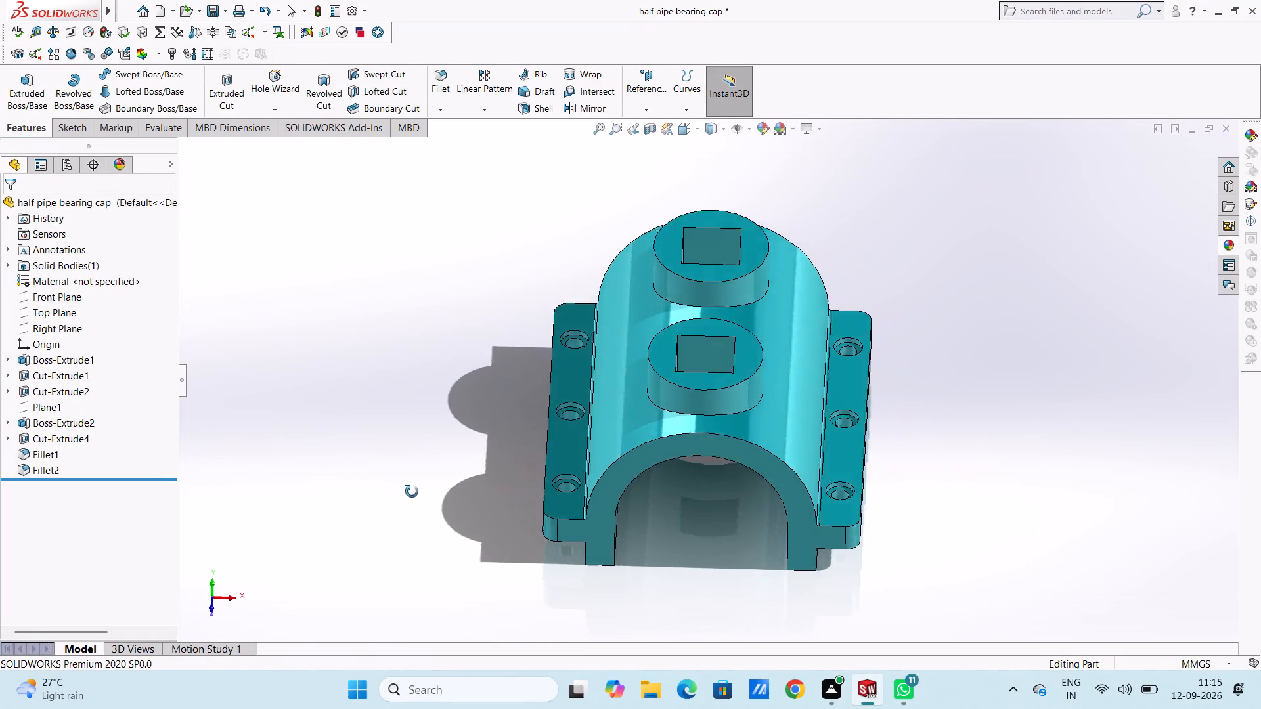
{"action": "left_click_drag", "start_coordinate": [412, 492], "coordinate": [425, 446]}
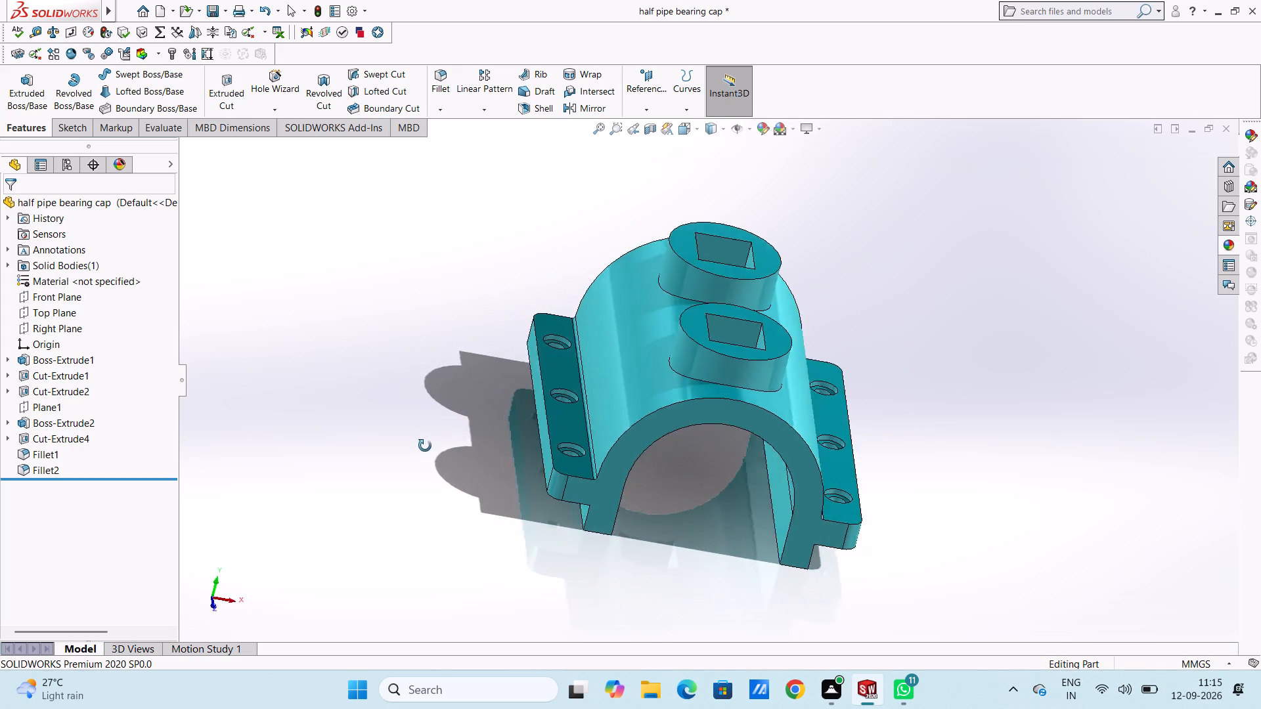
{"action": "left_click_drag", "start_coordinate": [425, 446], "coordinate": [412, 538]}
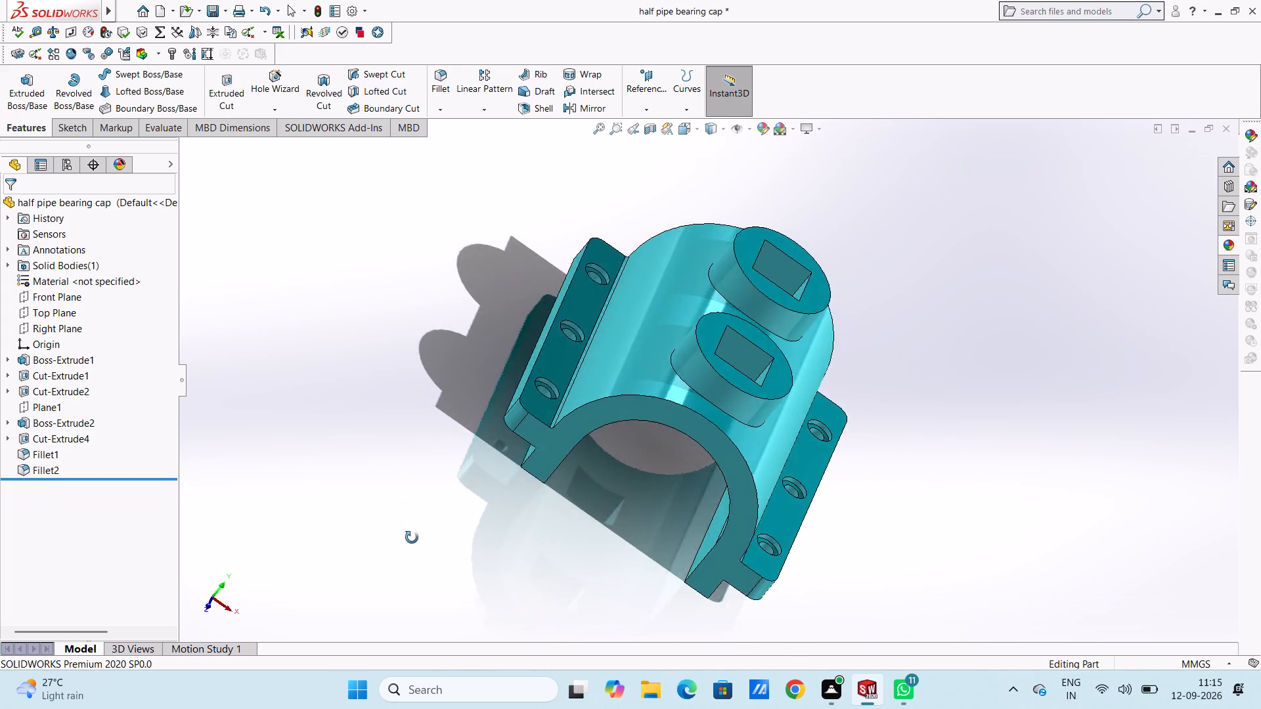
{"action": "left_click_drag", "start_coordinate": [412, 538], "coordinate": [366, 525]}
{"action": "key", "text": "Escape"}
{"action": "key", "text": "Escape"}
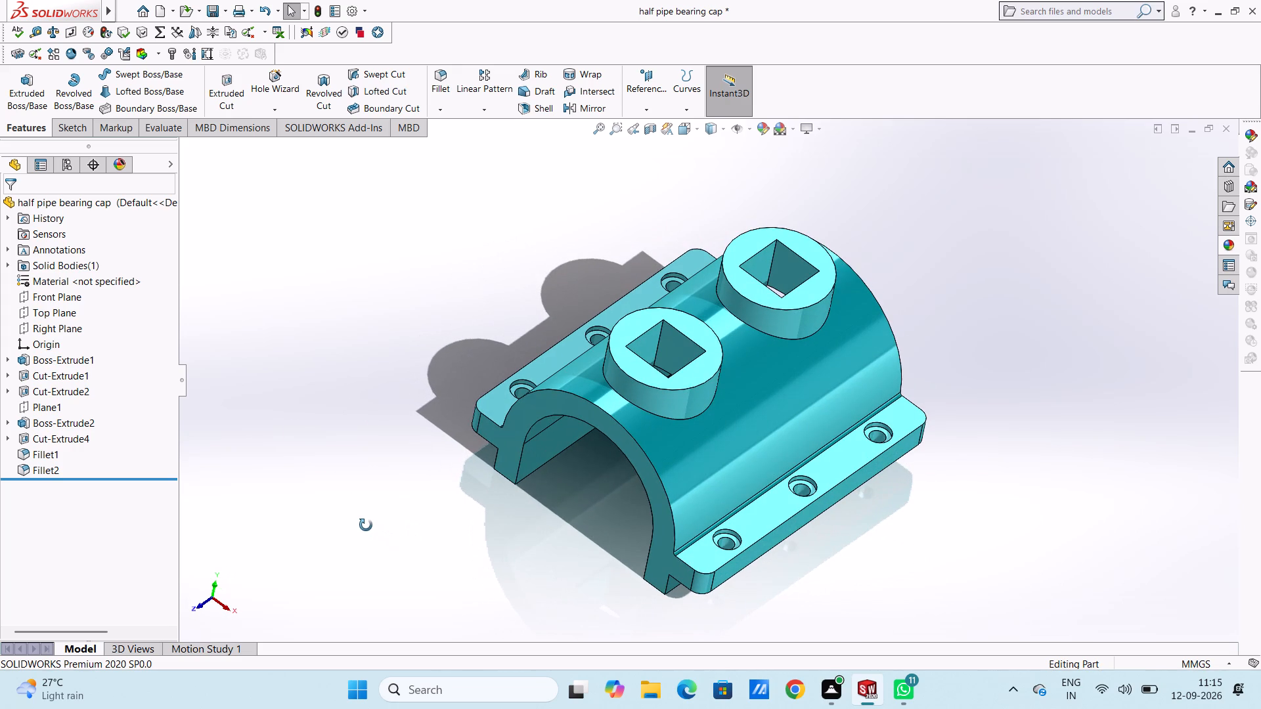
{"action": "key", "text": "ctrl+7"}
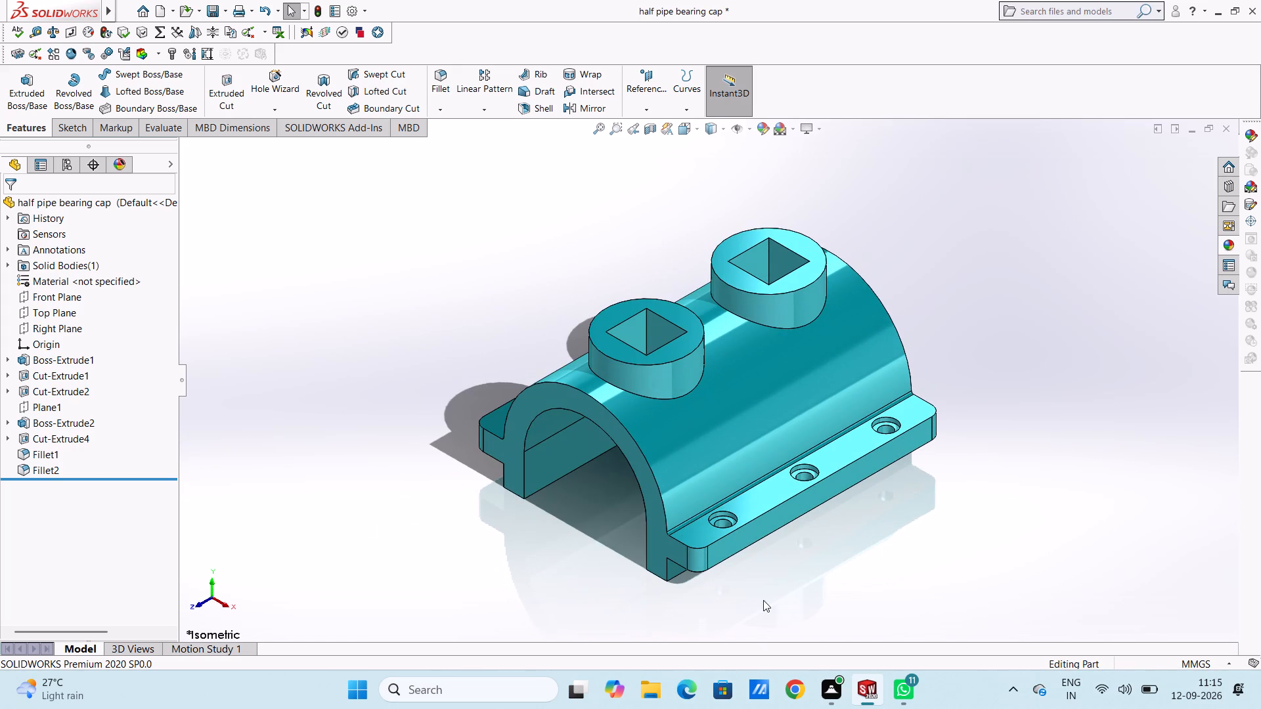